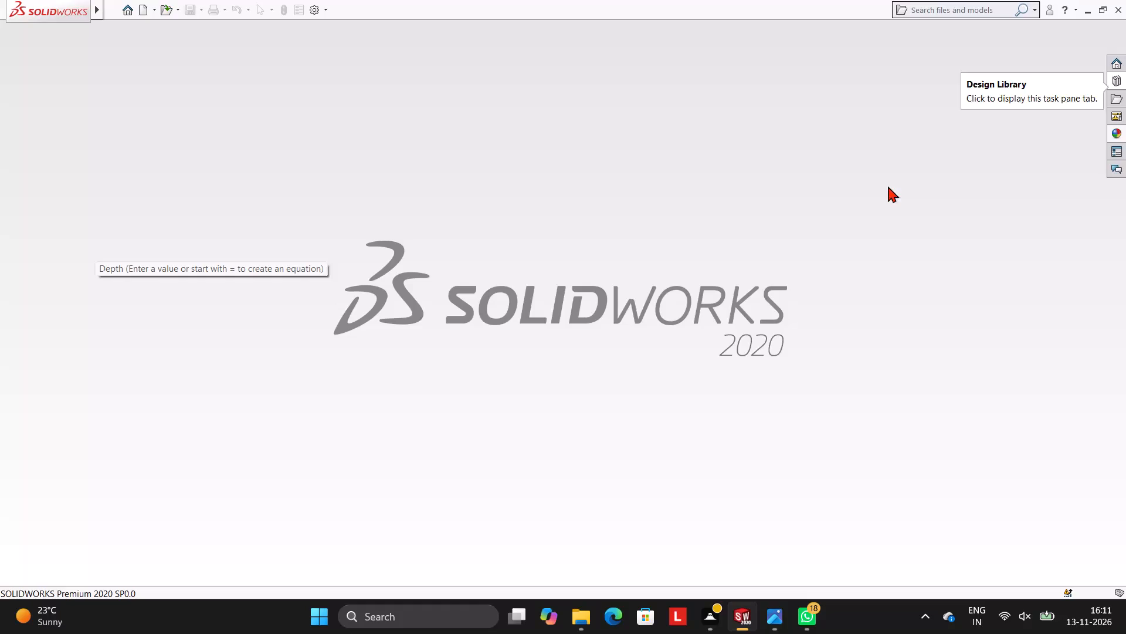
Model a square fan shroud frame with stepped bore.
Create a new part document.
{"action": "left_click", "coordinate": [141, 19]}
{"action": "left_click", "coordinate": [145, 11]}
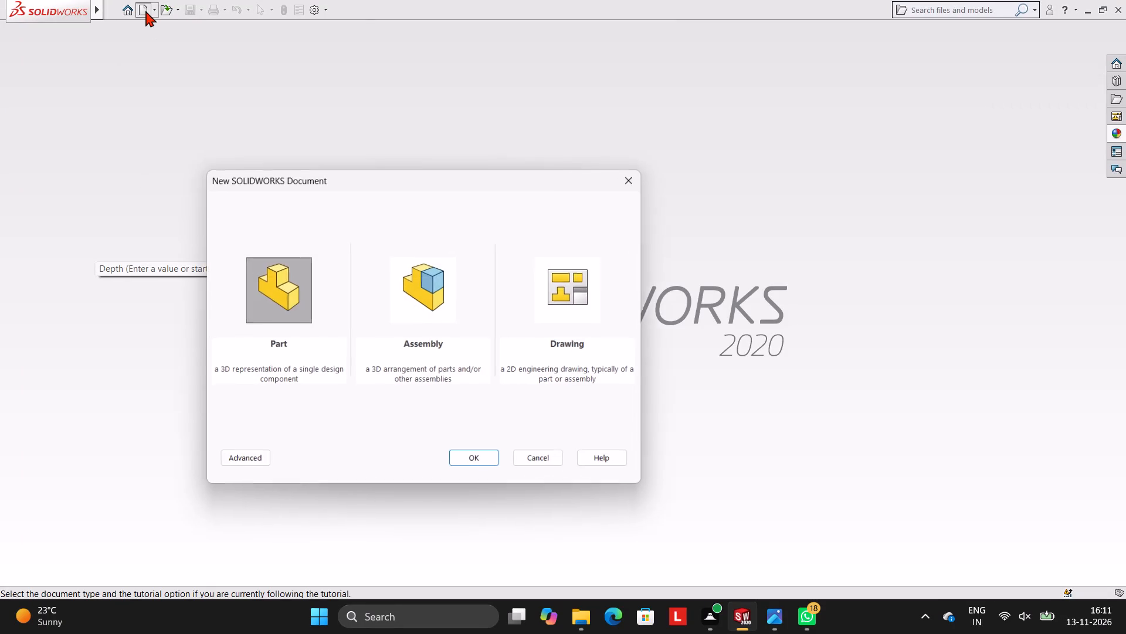
{"action": "left_click", "coordinate": [472, 458]}
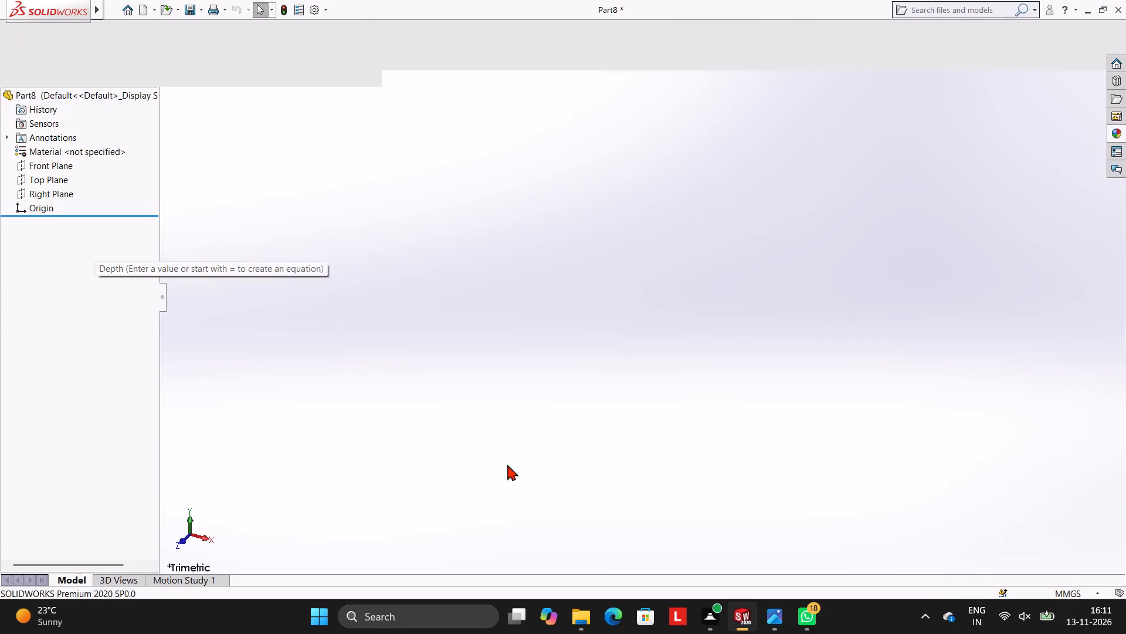
Start a sketch on the Front Plane and draw a 40 mm horizontal line from the origin along positive X.
{"action": "left_click", "coordinate": [59, 216]}
{"action": "left_click", "coordinate": [71, 198]}
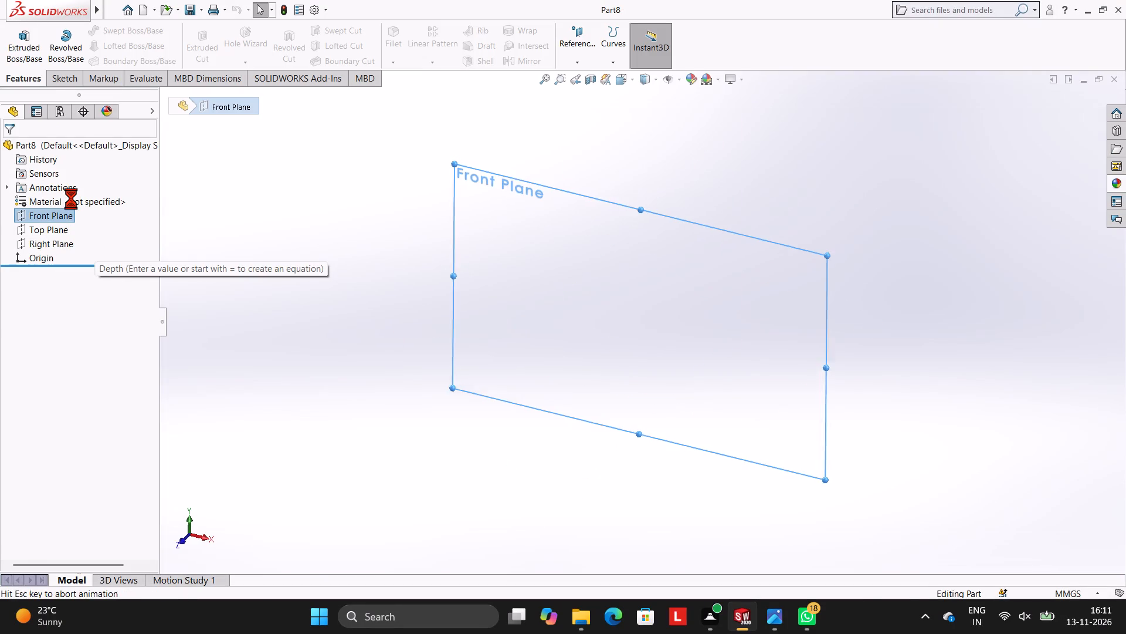
{"action": "left_click", "coordinate": [555, 292]}
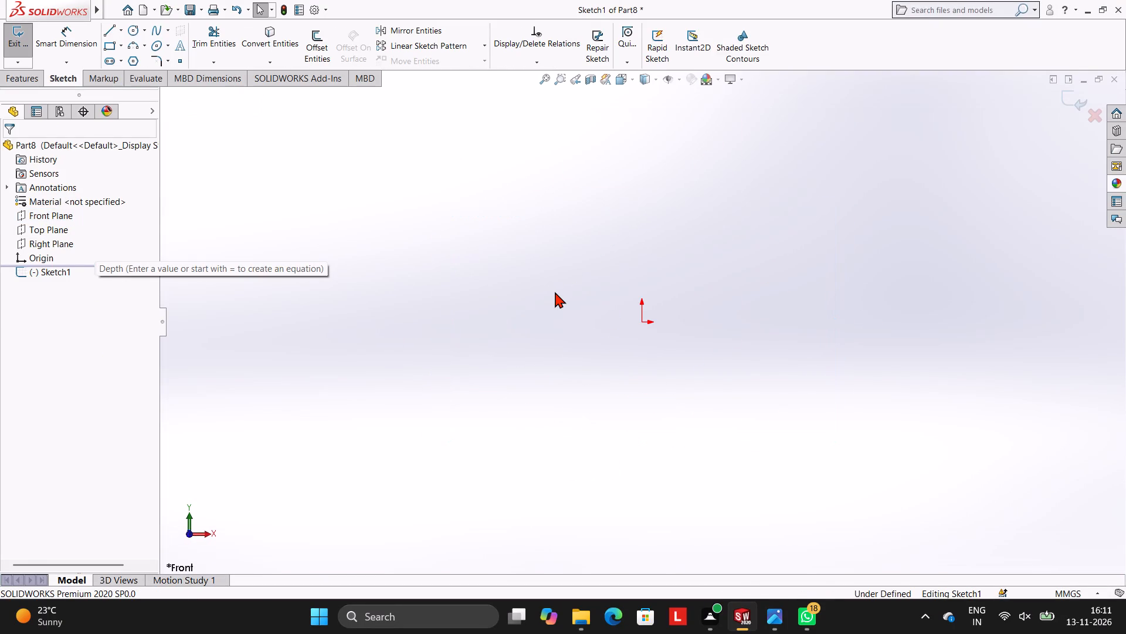
{"action": "scroll", "coordinate": [708, 303], "scroll_direction": "up", "scroll_amount": 1}
{"action": "left_click", "coordinate": [110, 30]}
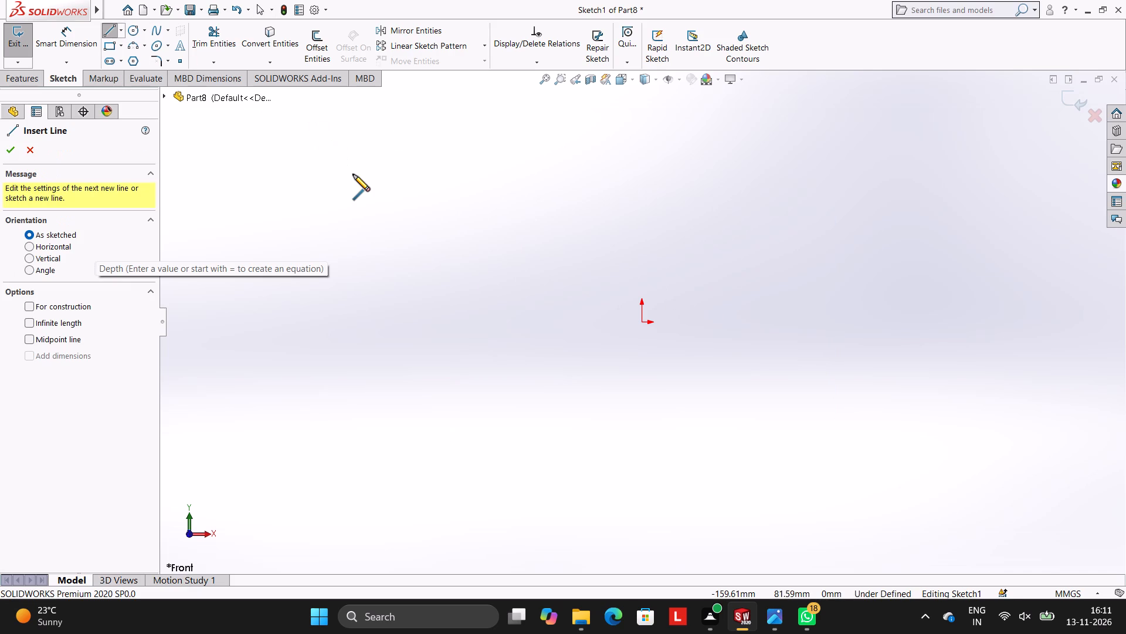
{"action": "left_click", "coordinate": [641, 323]}
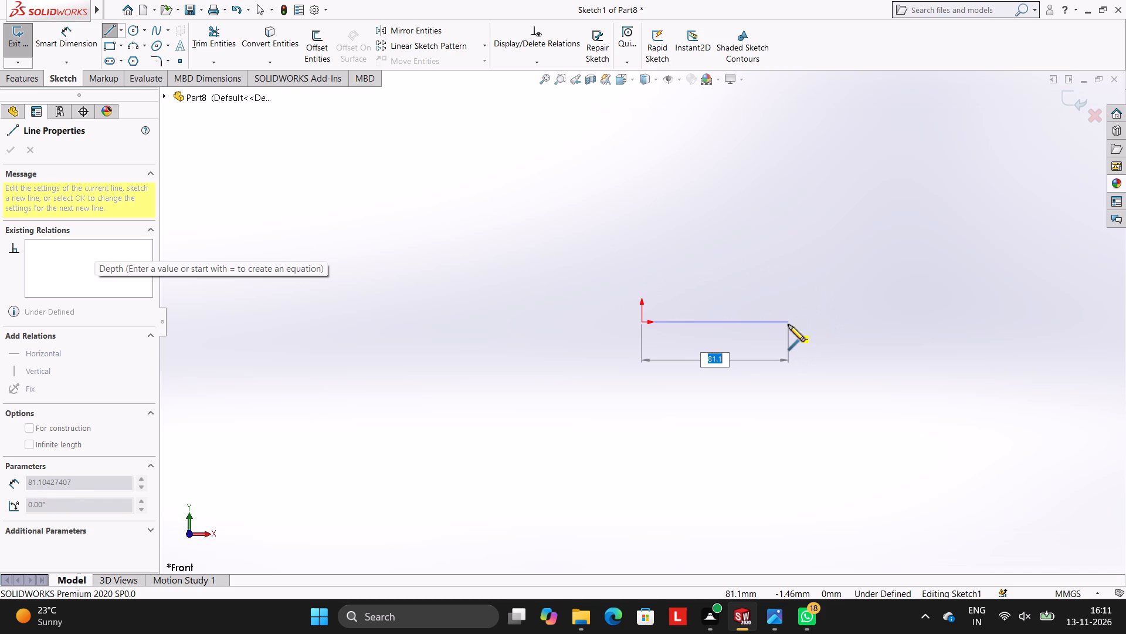
{"action": "type", "text": "40"}
{"action": "key", "text": "Return"}
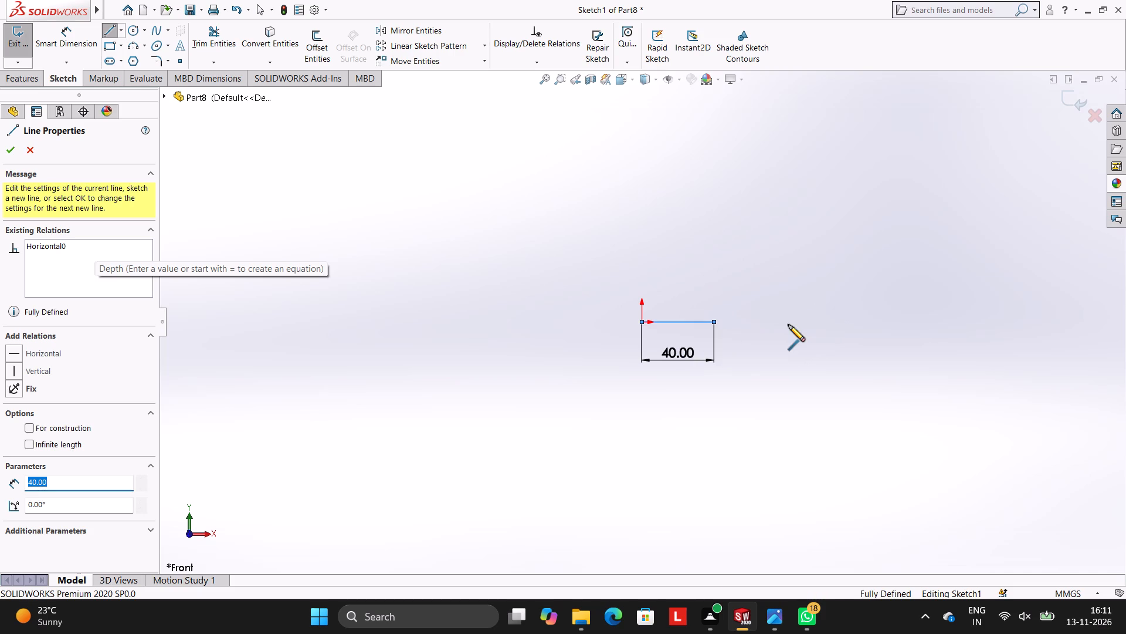
{"action": "key", "text": "Escape"}
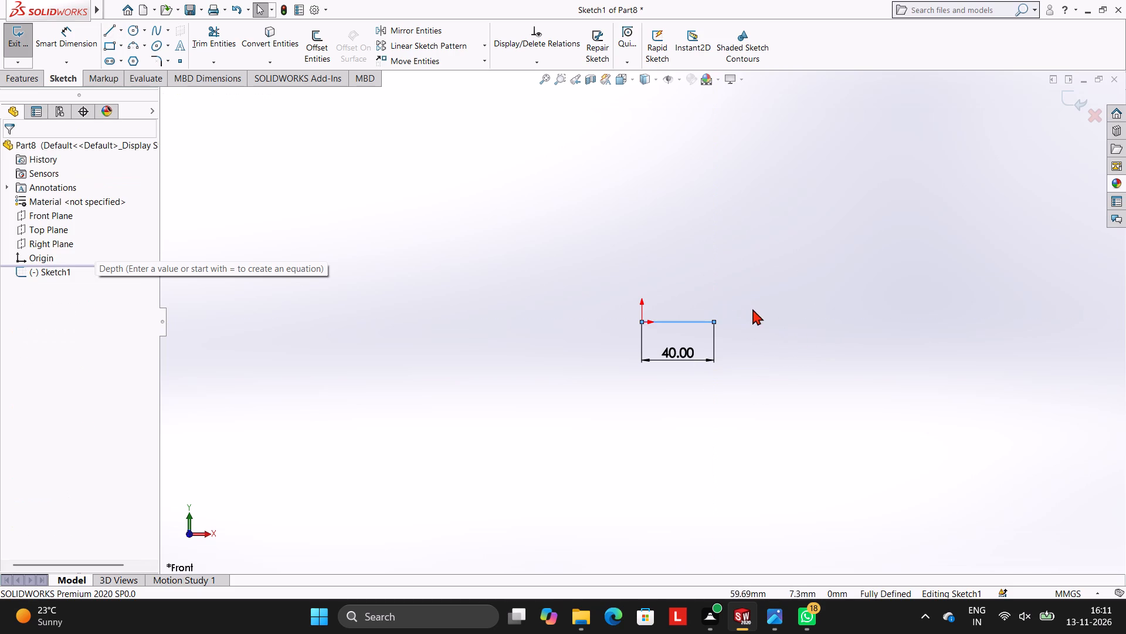
{"action": "left_click", "coordinate": [102, 34]}
{"action": "key", "text": "Escape"}
{"action": "key", "text": "Escape"}
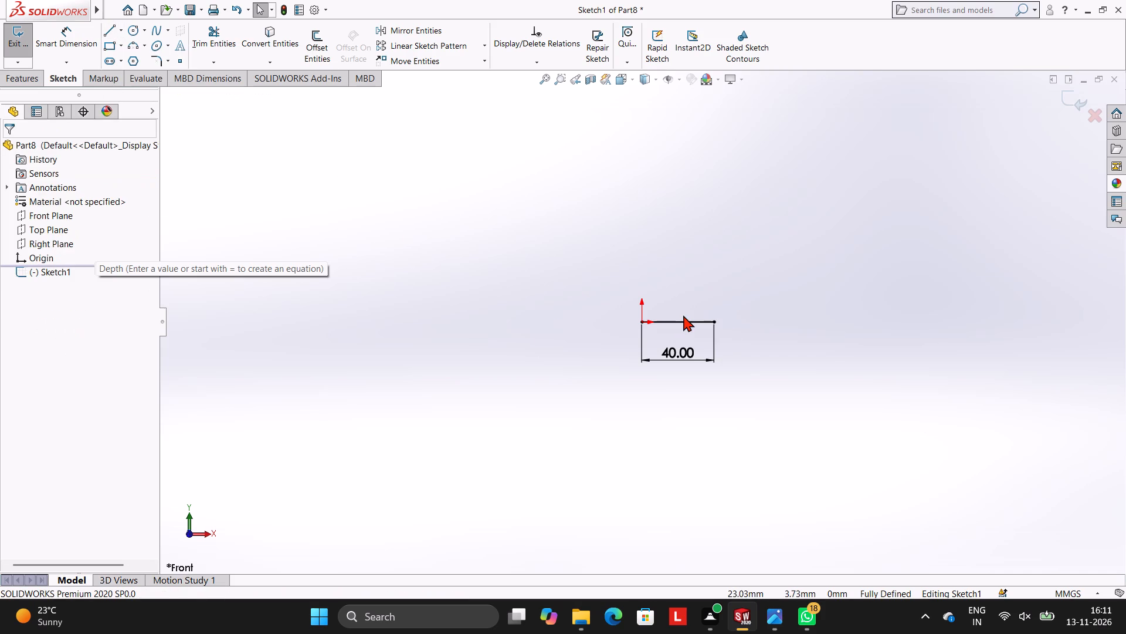
Complete the square outline with 80 mm vertical, 80 mm horizontal and 80 mm vertical lines, closing it back at the origin.
{"action": "left_click", "coordinate": [113, 36]}
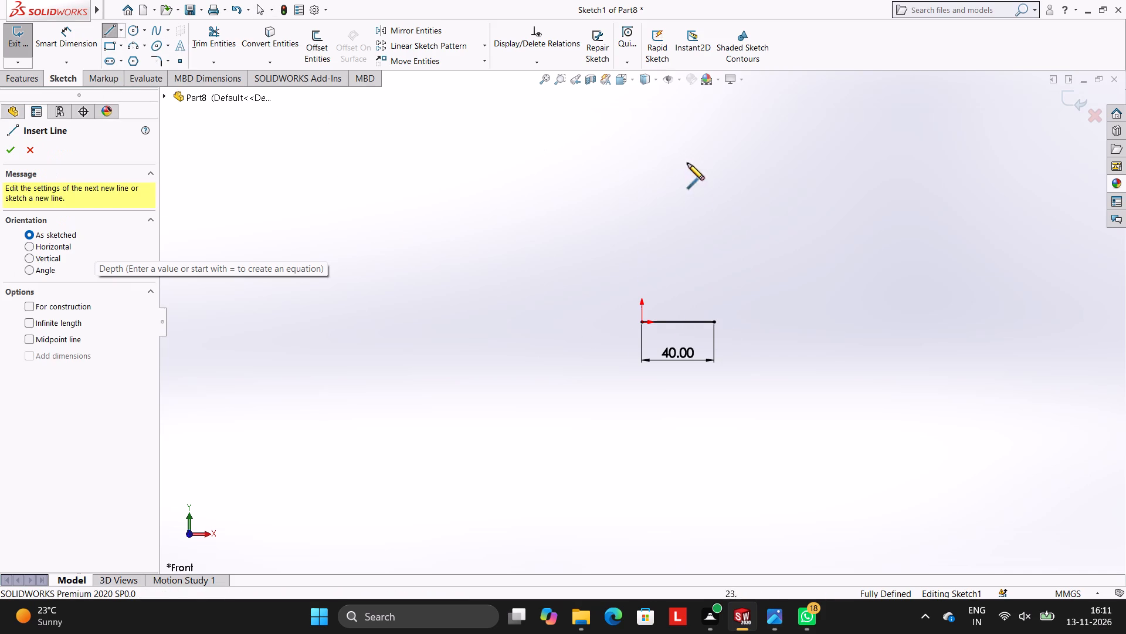
{"action": "left_click", "coordinate": [715, 323]}
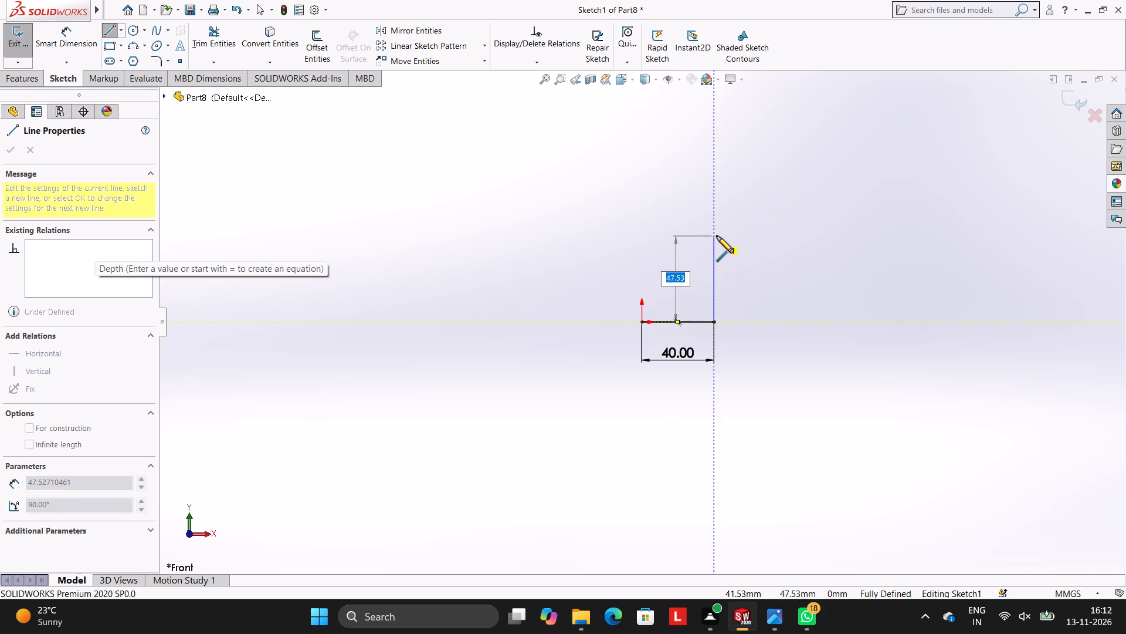
{"action": "type", "text": "80"}
{"action": "key", "text": "Return"}
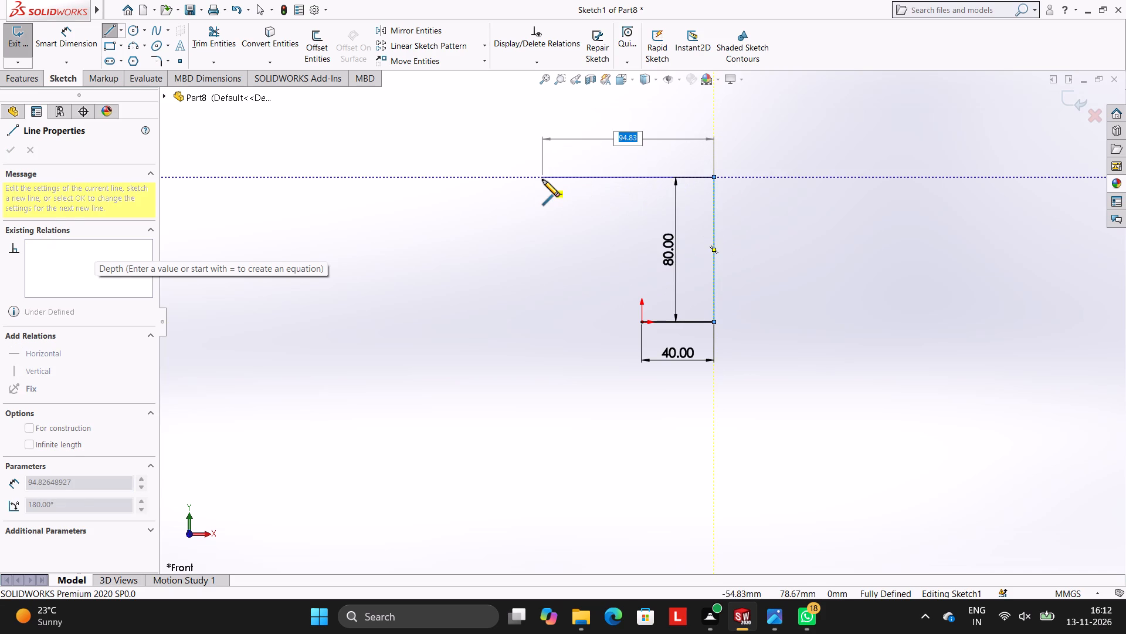
{"action": "type", "text": "80"}
{"action": "key", "text": "Return"}
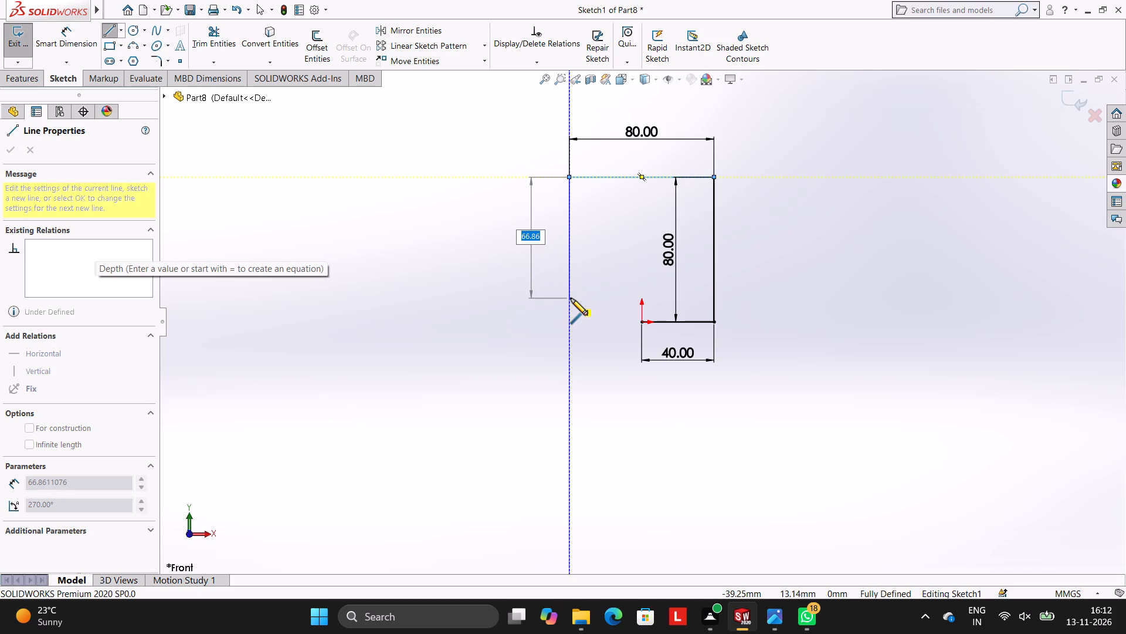
{"action": "type", "text": "80"}
{"action": "key", "text": "Return"}
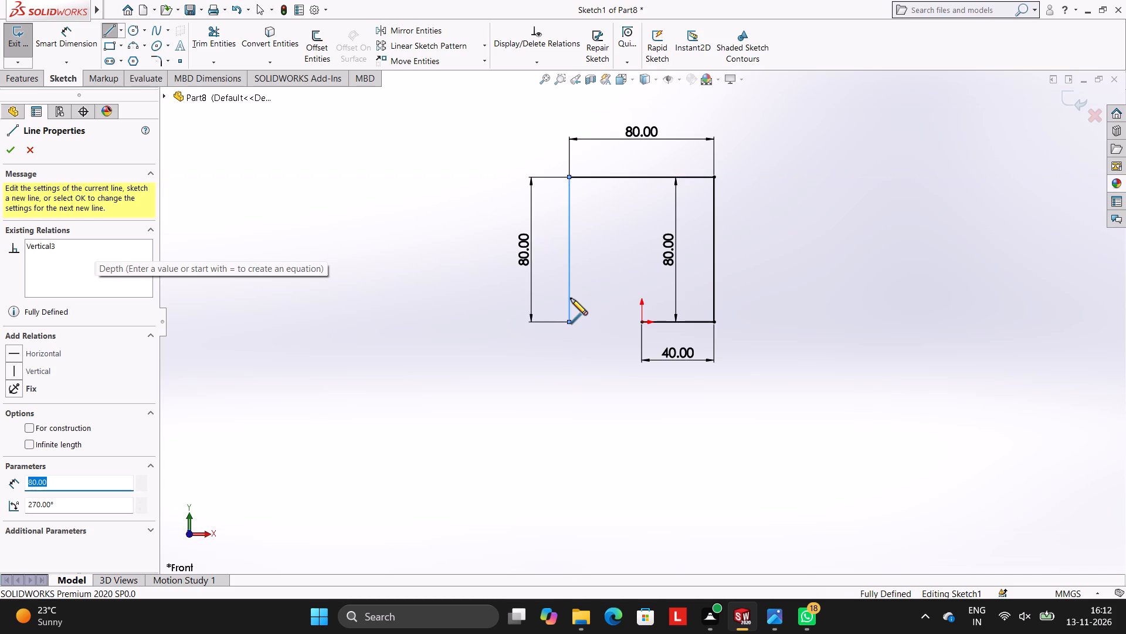
{"action": "left_click", "coordinate": [642, 321]}
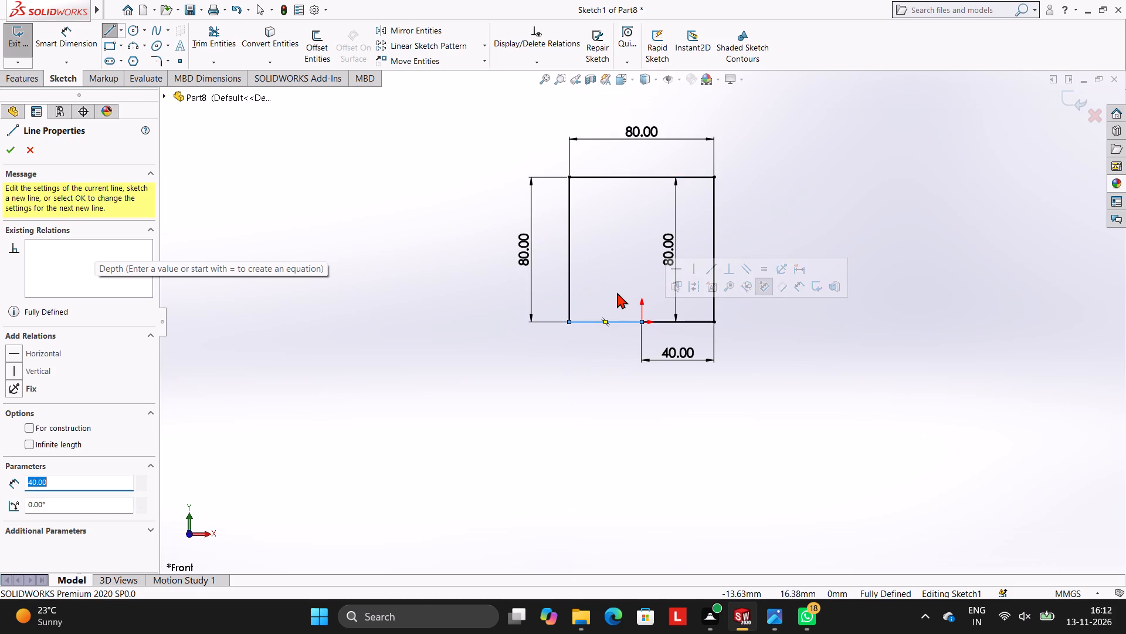
{"action": "key", "text": "Escape"}
{"action": "key", "text": "Escape"}
{"action": "scroll", "coordinate": [709, 282], "scroll_direction": "up", "scroll_amount": 1}
{"action": "scroll", "coordinate": [709, 278], "scroll_direction": "down", "scroll_amount": 3}
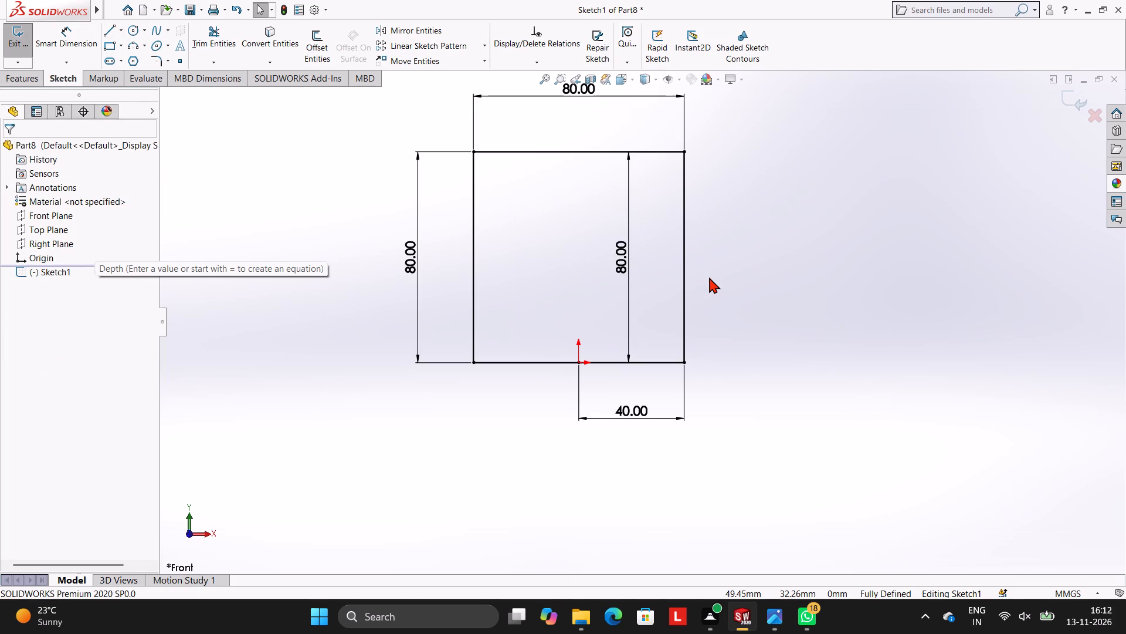
{"action": "scroll", "coordinate": [694, 305], "scroll_direction": "down", "scroll_amount": 1}
{"action": "scroll", "coordinate": [645, 325], "scroll_direction": "up", "scroll_amount": 1}
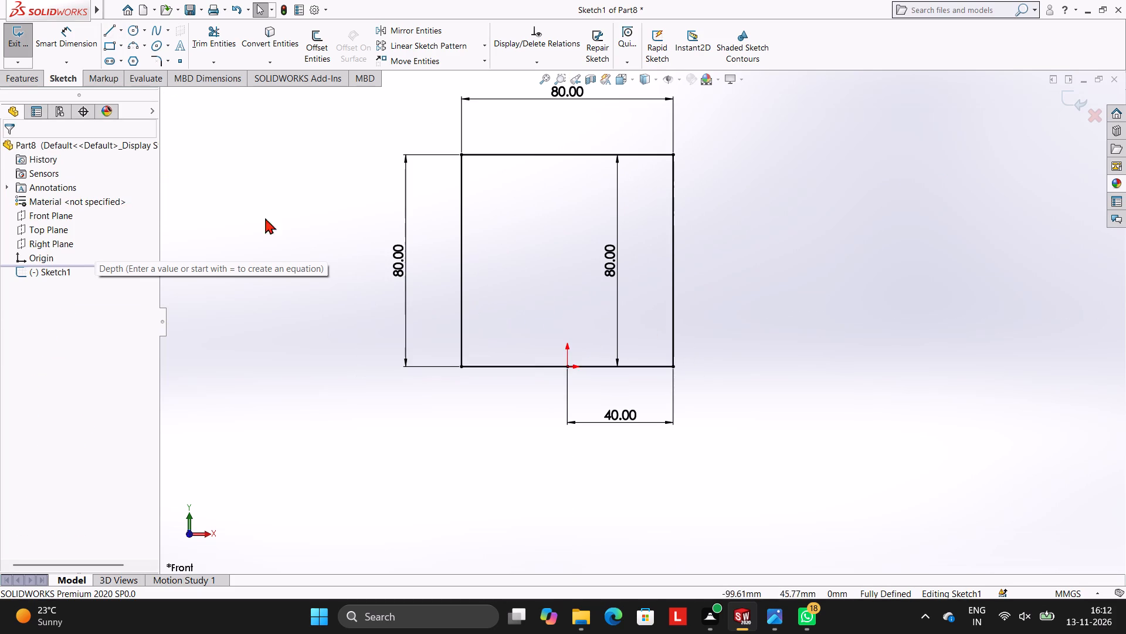
Round all four corners of the square with 7 mm sketch fillets.
{"action": "left_click", "coordinate": [218, 36]}
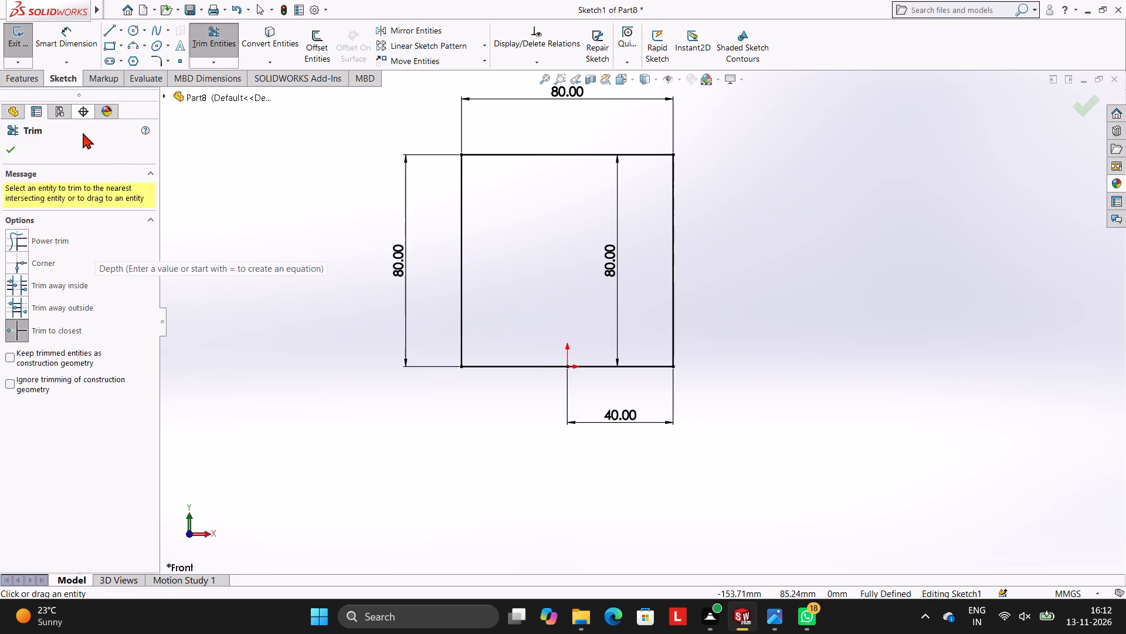
{"action": "left_click", "coordinate": [160, 62]}
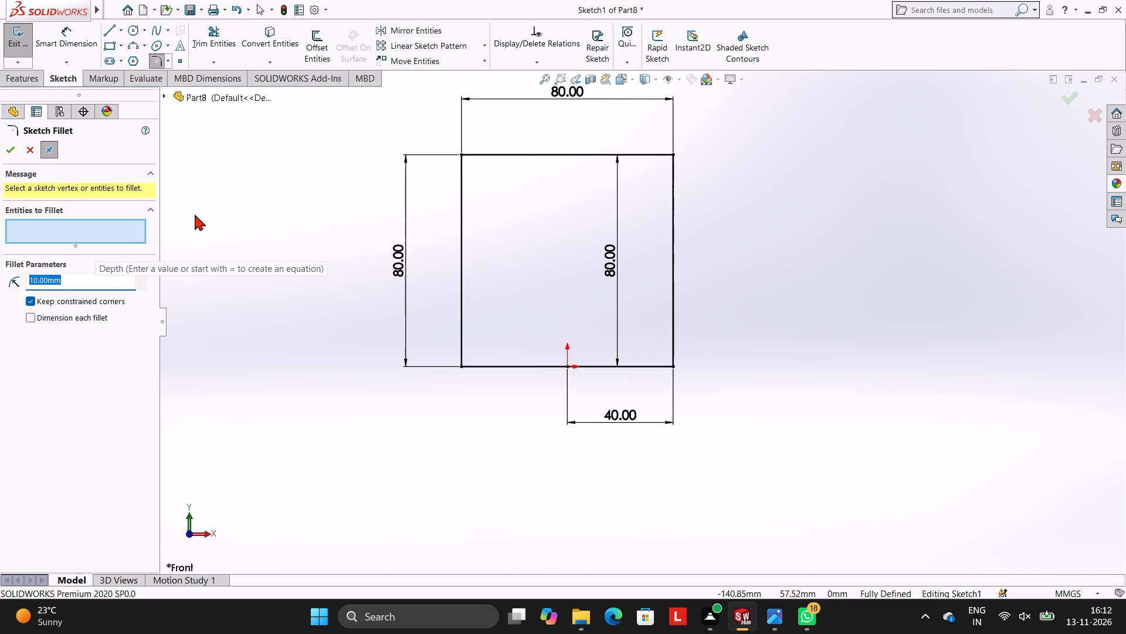
{"action": "key", "text": "7"}
{"action": "key", "text": "Return"}
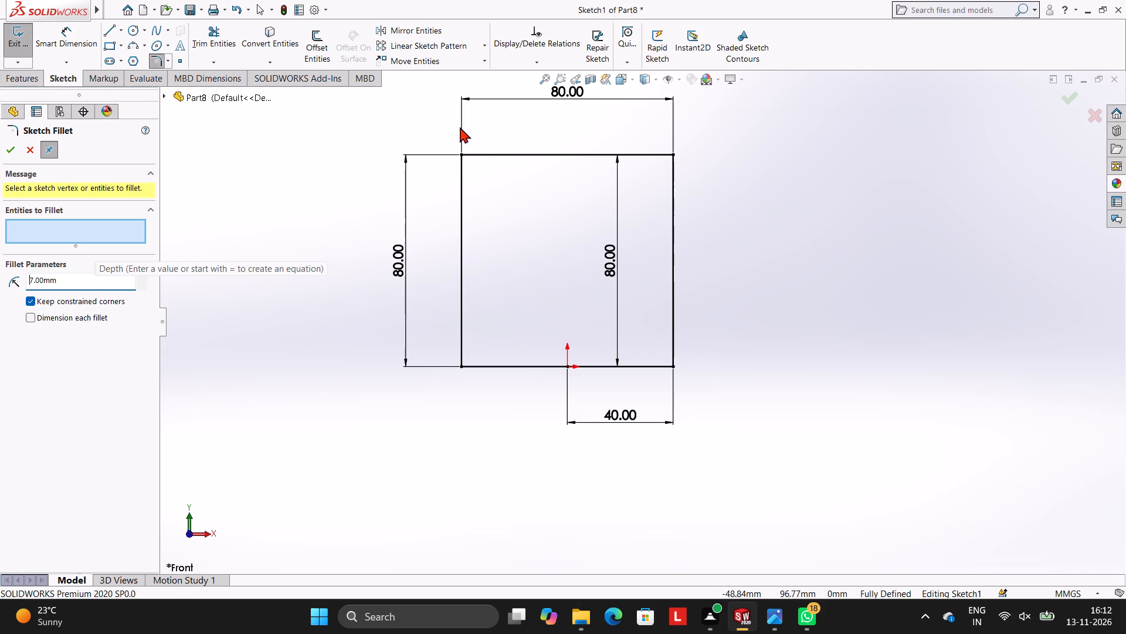
{"action": "left_click", "coordinate": [494, 157]}
{"action": "left_click", "coordinate": [464, 183]}
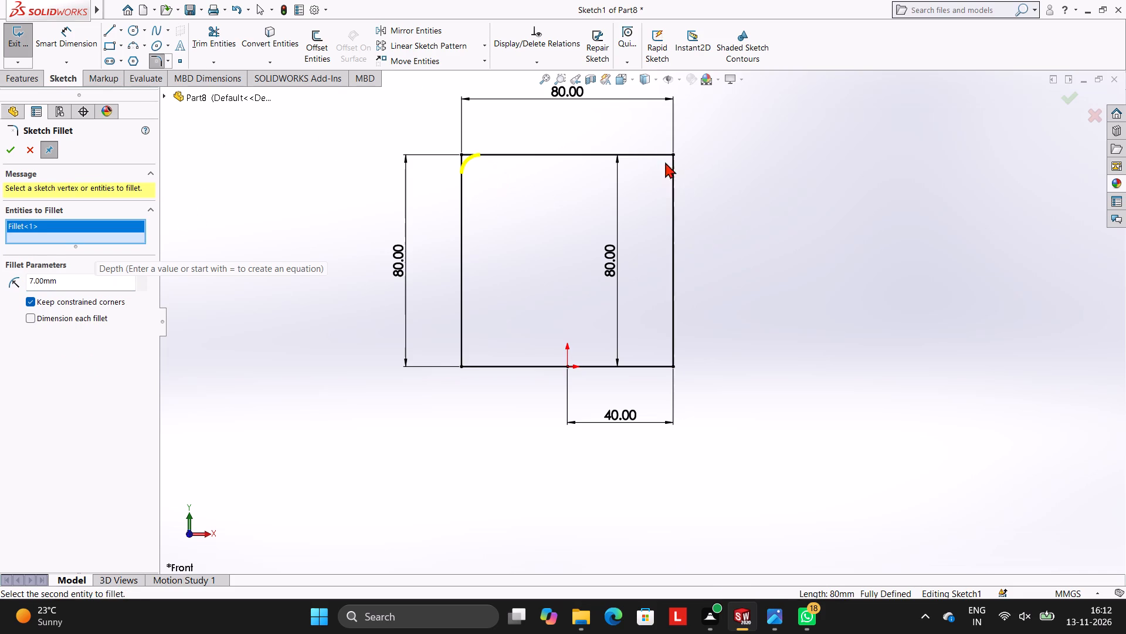
{"action": "left_click", "coordinate": [642, 154]}
{"action": "left_click", "coordinate": [674, 182]}
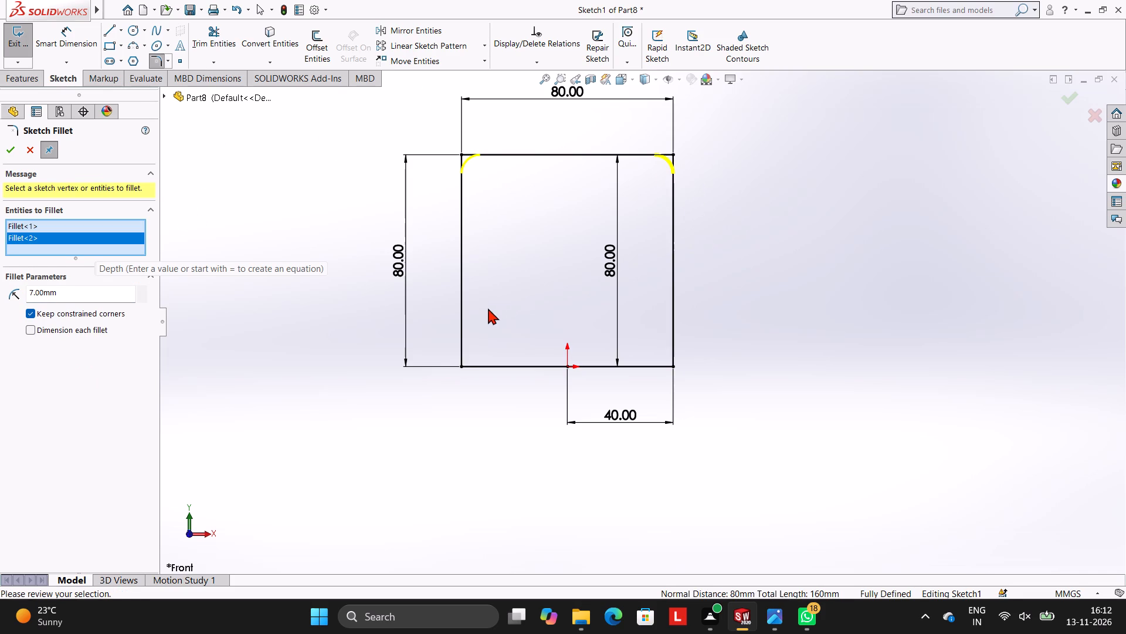
{"action": "left_click", "coordinate": [464, 304]}
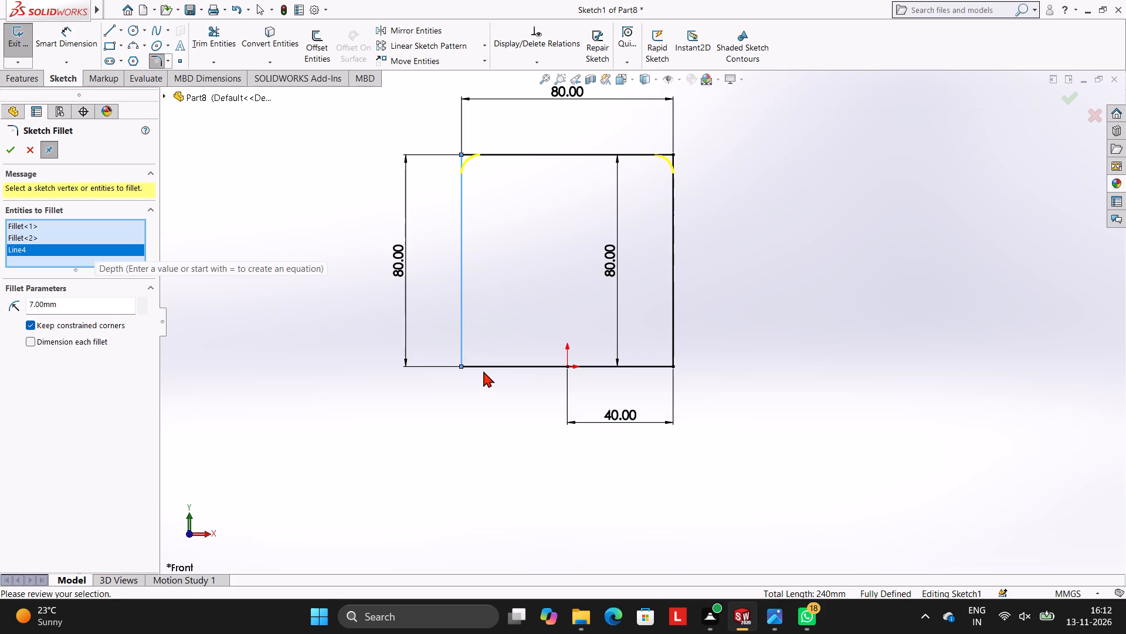
{"action": "left_click", "coordinate": [484, 368]}
{"action": "left_click", "coordinate": [673, 298]}
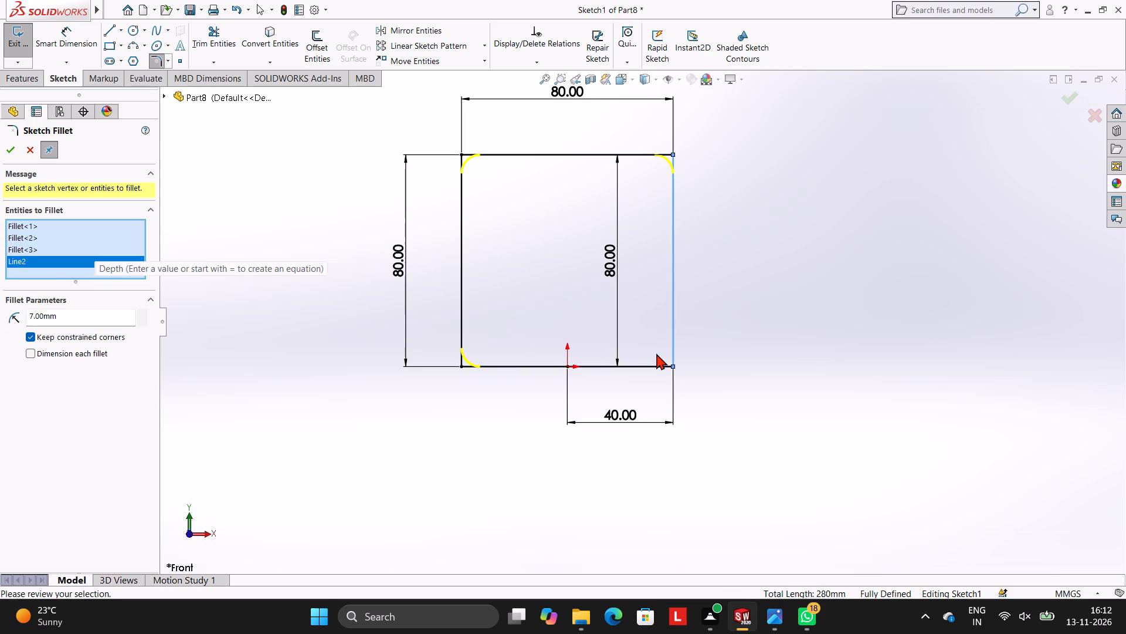
{"action": "left_click", "coordinate": [649, 363]}
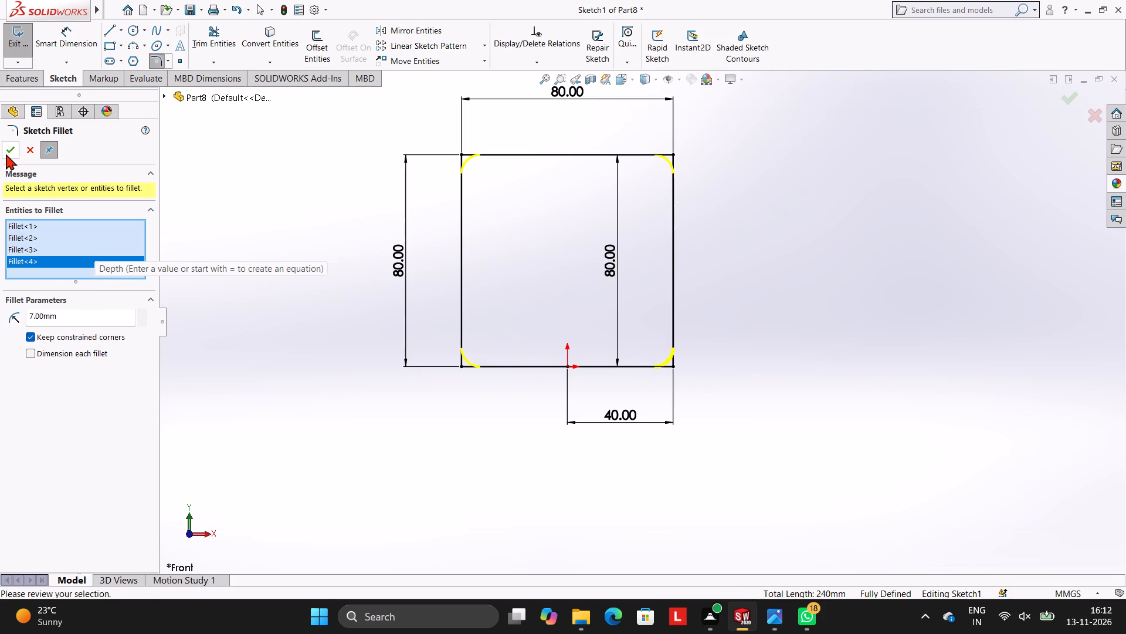
{"action": "left_click", "coordinate": [6, 154]}
{"action": "left_click", "coordinate": [251, 157]}
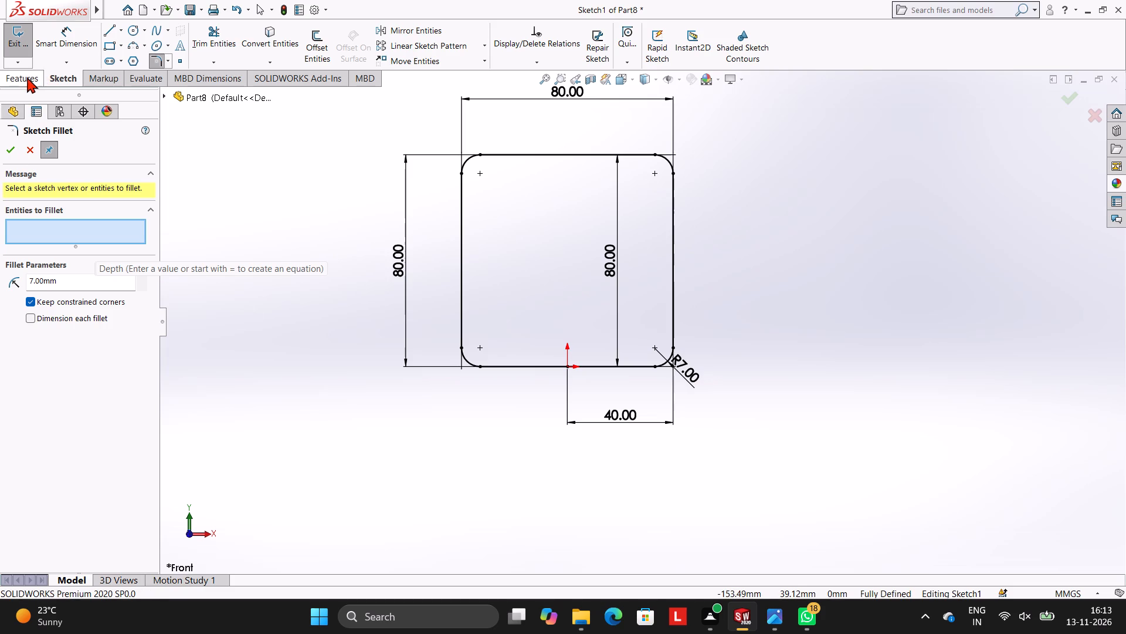
{"action": "left_click", "coordinate": [5, 155]}
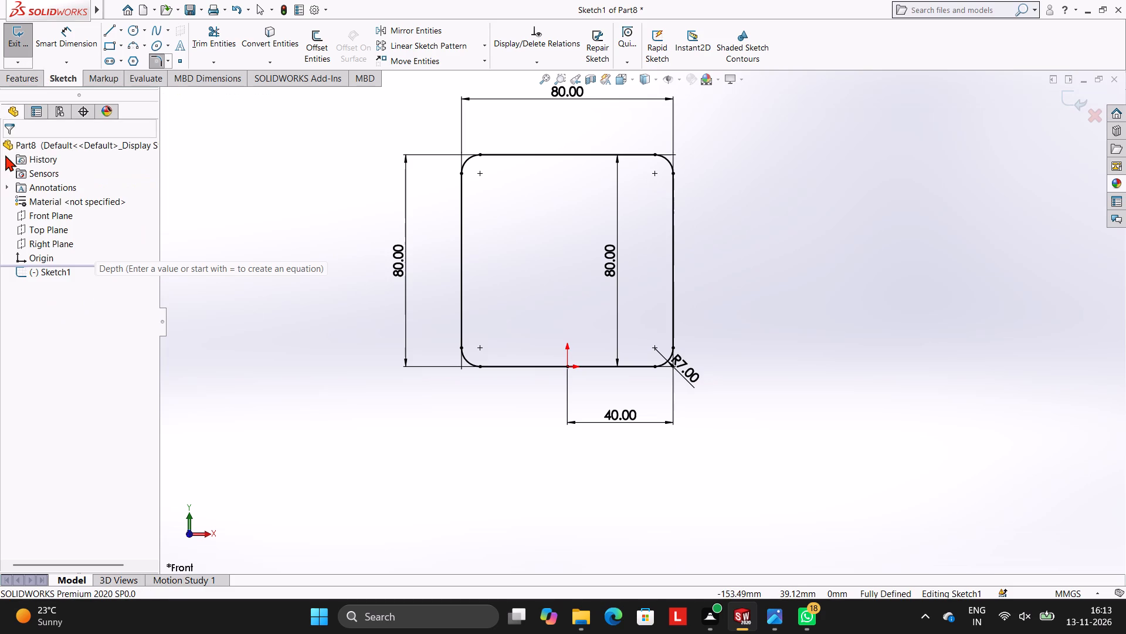
Extrude the rounded square profile as a blind boss 2.5 mm deep.
{"action": "left_click", "coordinate": [13, 74]}
{"action": "left_click", "coordinate": [22, 54]}
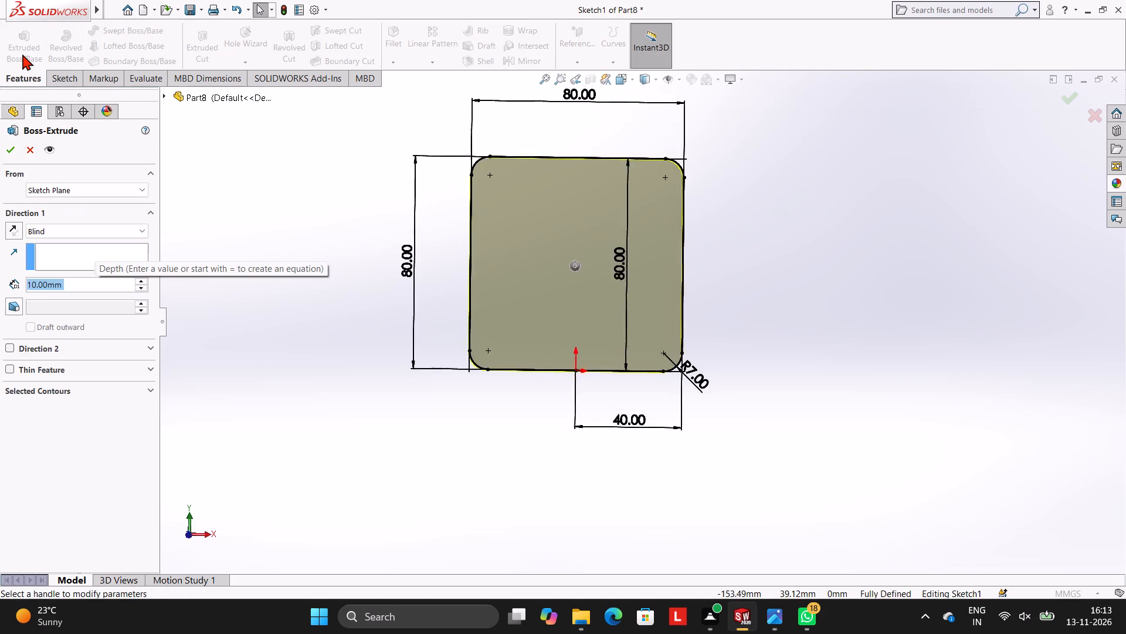
{"action": "type", "text": "2.5"}
{"action": "key", "text": "Return"}
{"action": "left_click", "coordinate": [6, 151]}
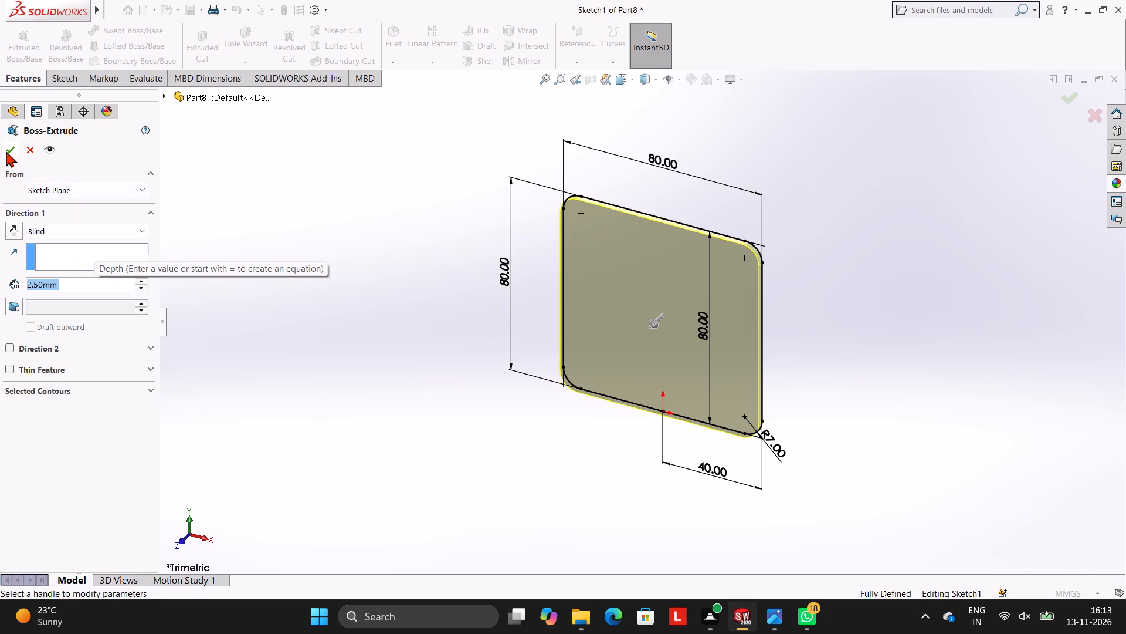
{"action": "left_click", "coordinate": [246, 167]}
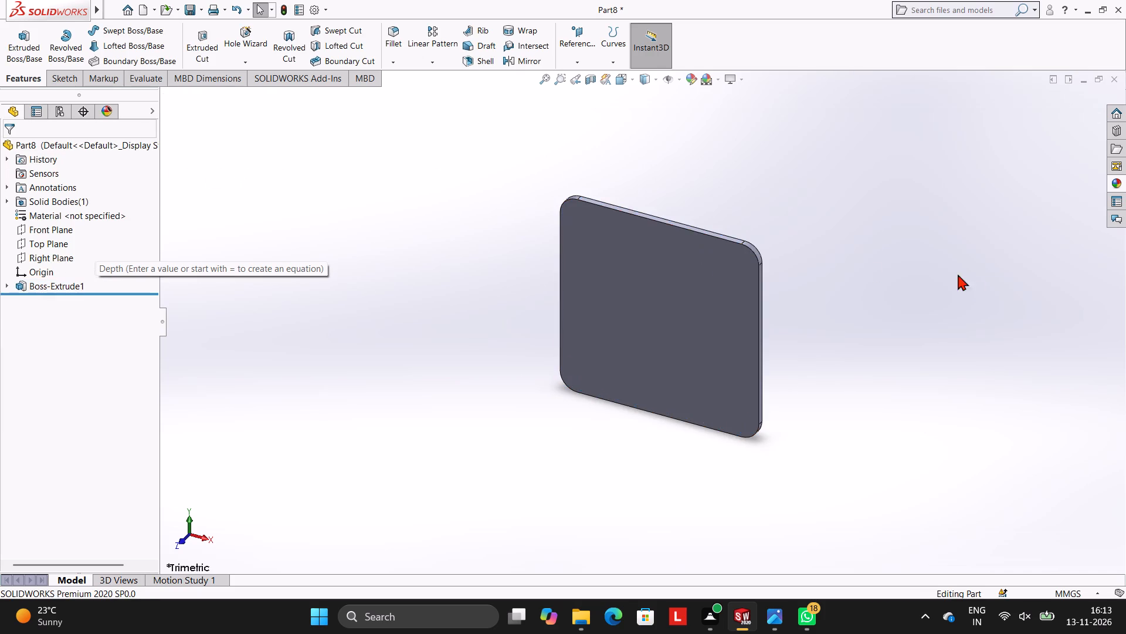
Start a sketch on the plate's front face and draw a 70 mm diameter circle centred on the plate.
{"action": "middle_click_drag", "start_coordinate": [980, 288], "coordinate": [1003, 225]}
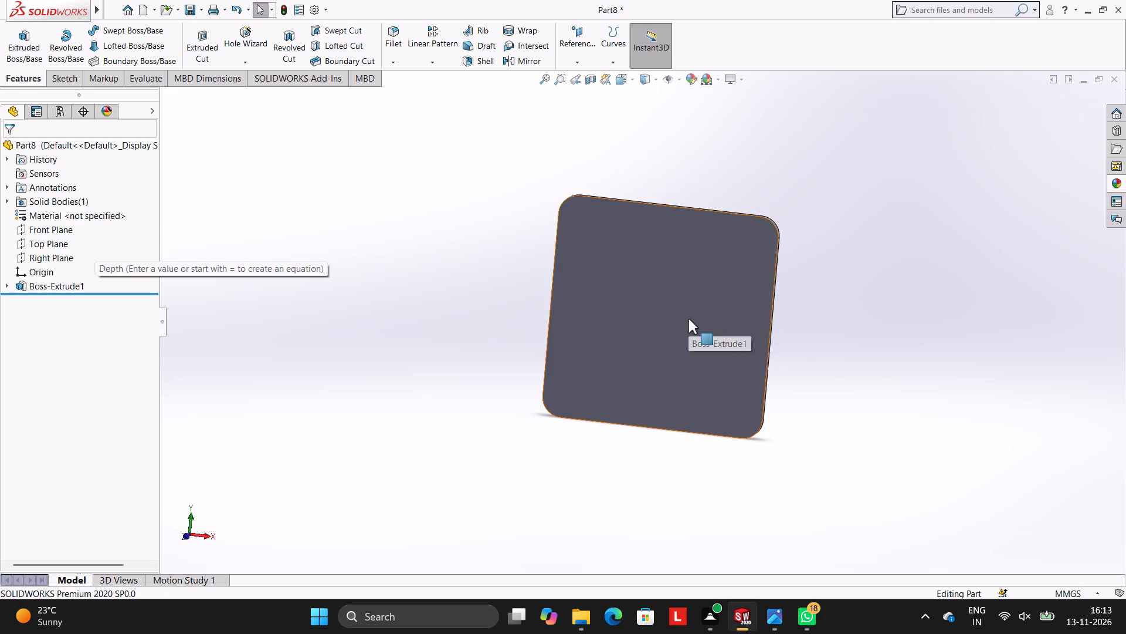
{"action": "left_click", "coordinate": [689, 319]}
{"action": "left_click", "coordinate": [743, 284]}
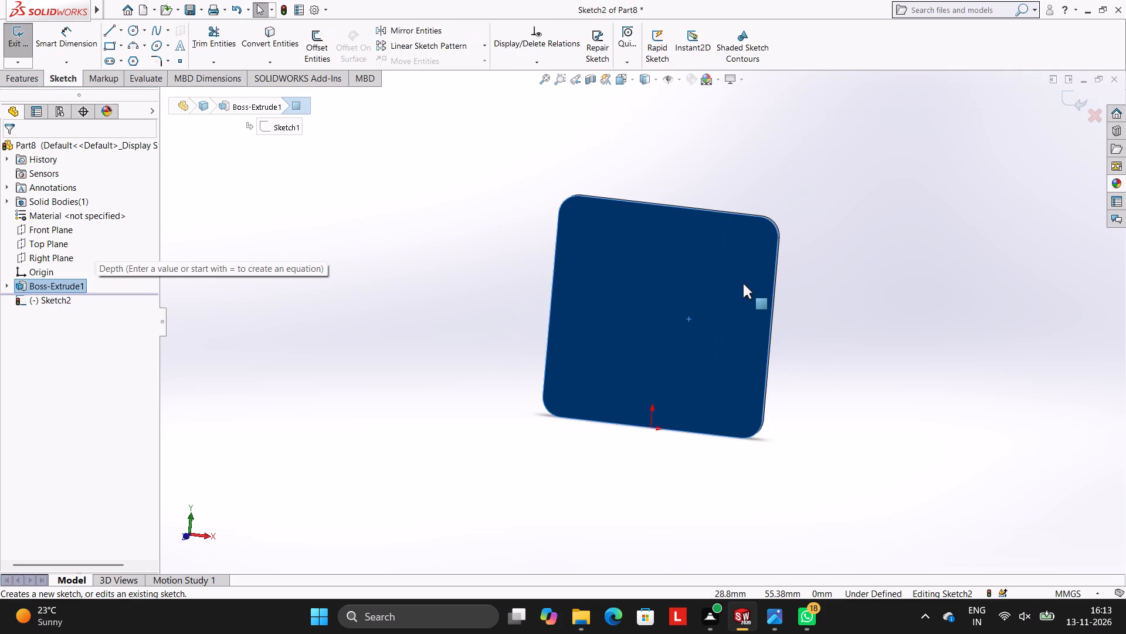
{"action": "key", "text": "ctrl+8"}
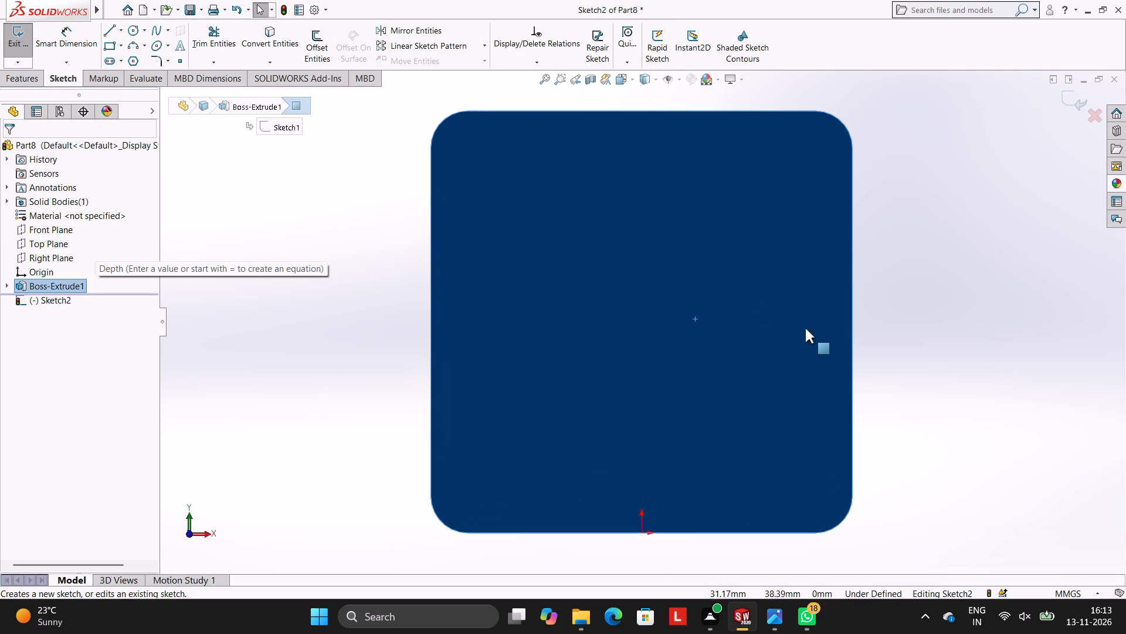
{"action": "scroll", "coordinate": [806, 311], "scroll_direction": "up", "scroll_amount": 2}
{"action": "scroll", "coordinate": [806, 311], "scroll_direction": "down", "scroll_amount": 1}
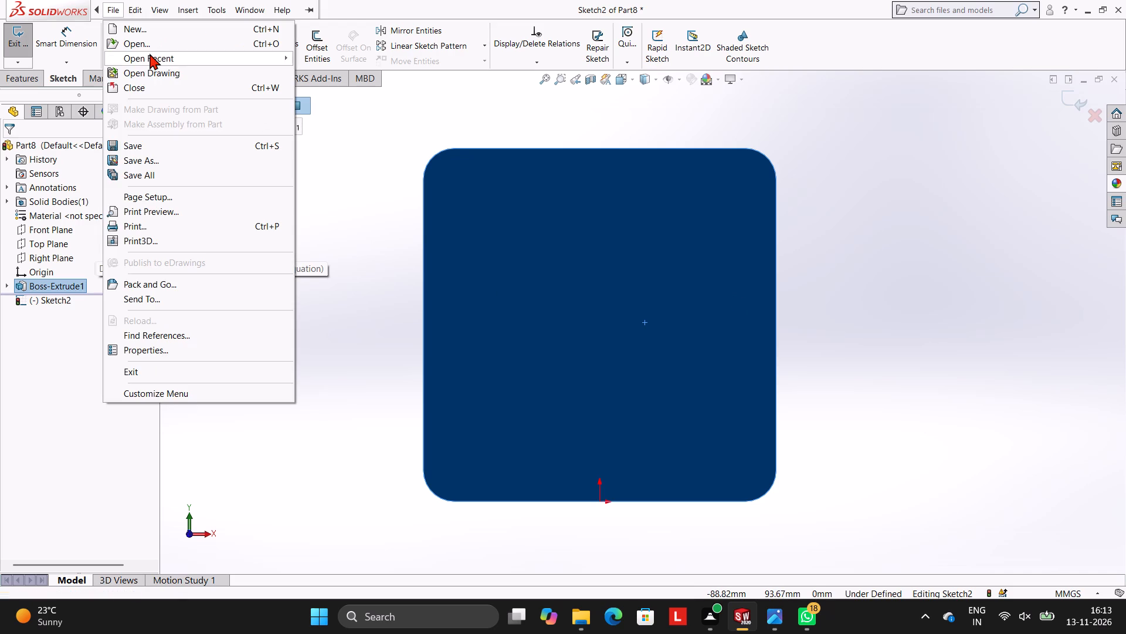
{"action": "left_click", "coordinate": [369, 190]}
{"action": "left_click", "coordinate": [129, 31]}
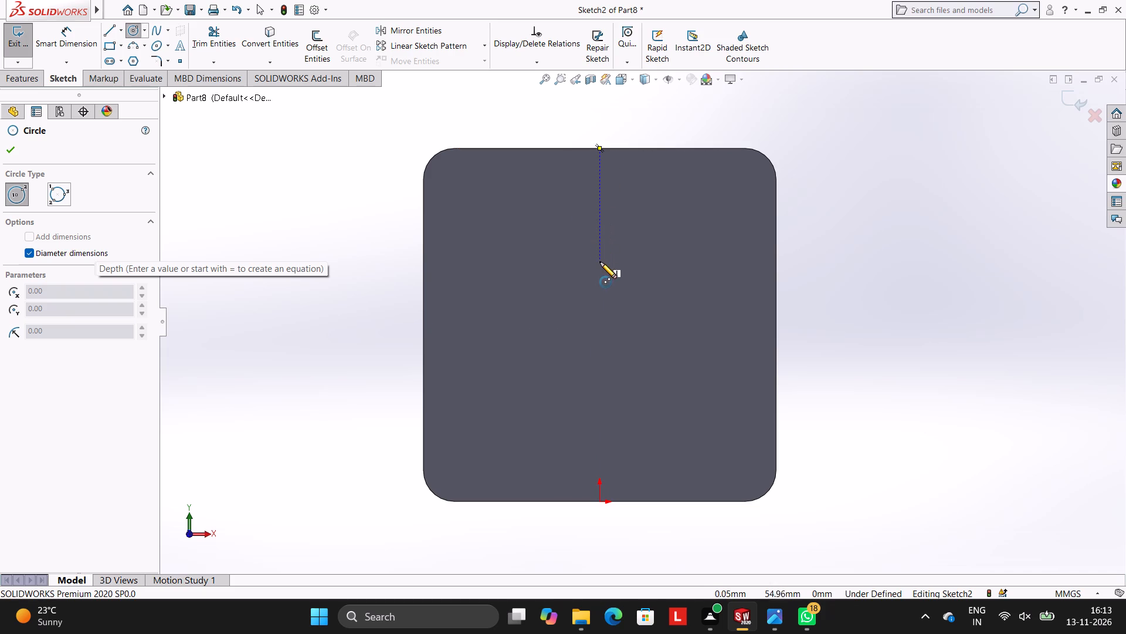
{"action": "left_click", "coordinate": [601, 324]}
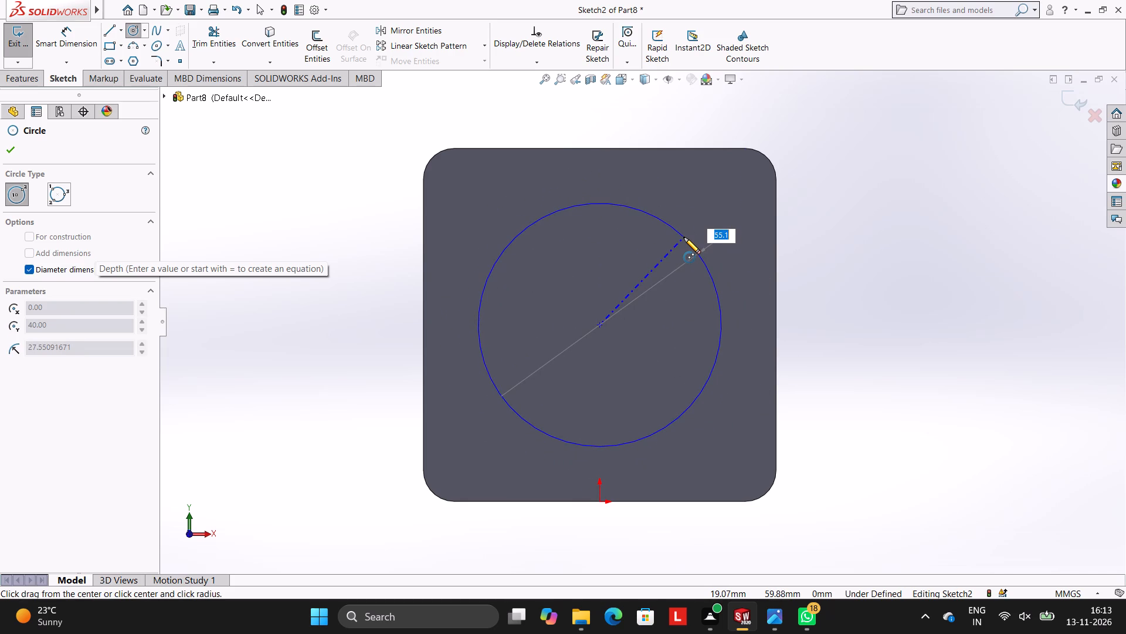
{"action": "type", "text": "70"}
{"action": "key", "text": "Return"}
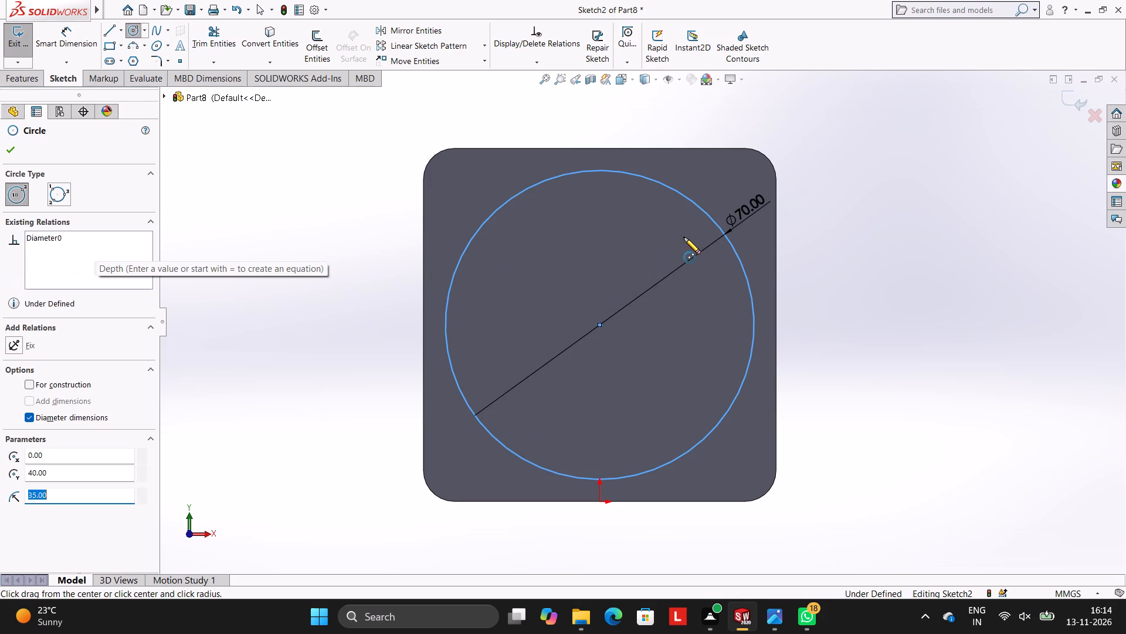
{"action": "key", "text": "Escape"}
{"action": "key", "text": "Escape"}
{"action": "key", "text": "Escape"}
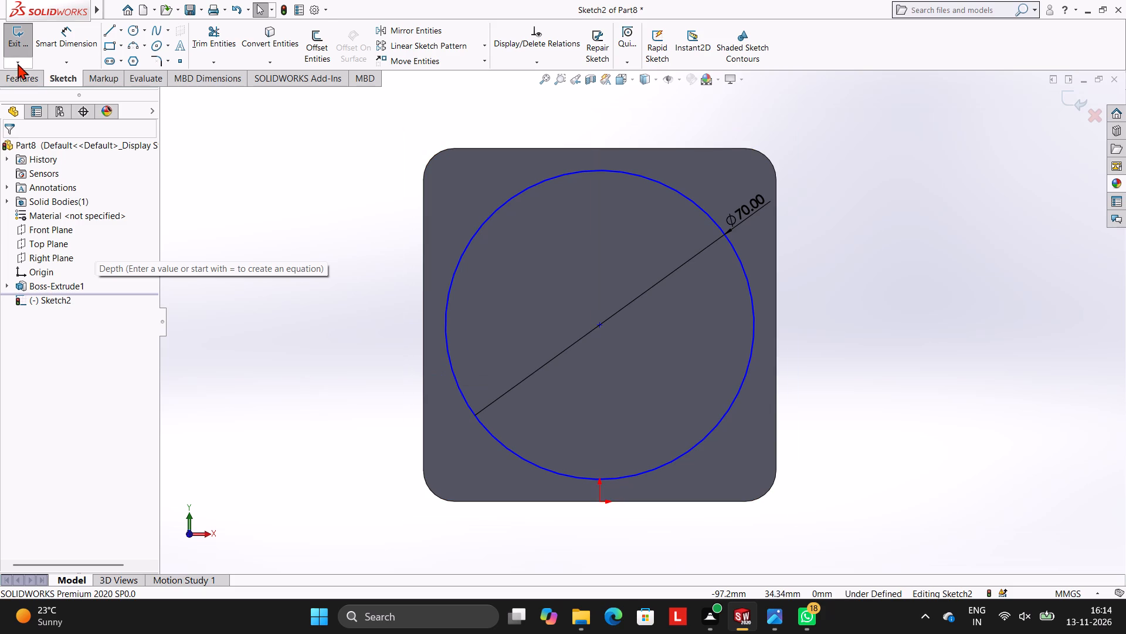
Extrude the 70 mm circle as a blind boss 20 mm deep, merged with the plate.
{"action": "left_click", "coordinate": [31, 79]}
{"action": "left_click", "coordinate": [33, 43]}
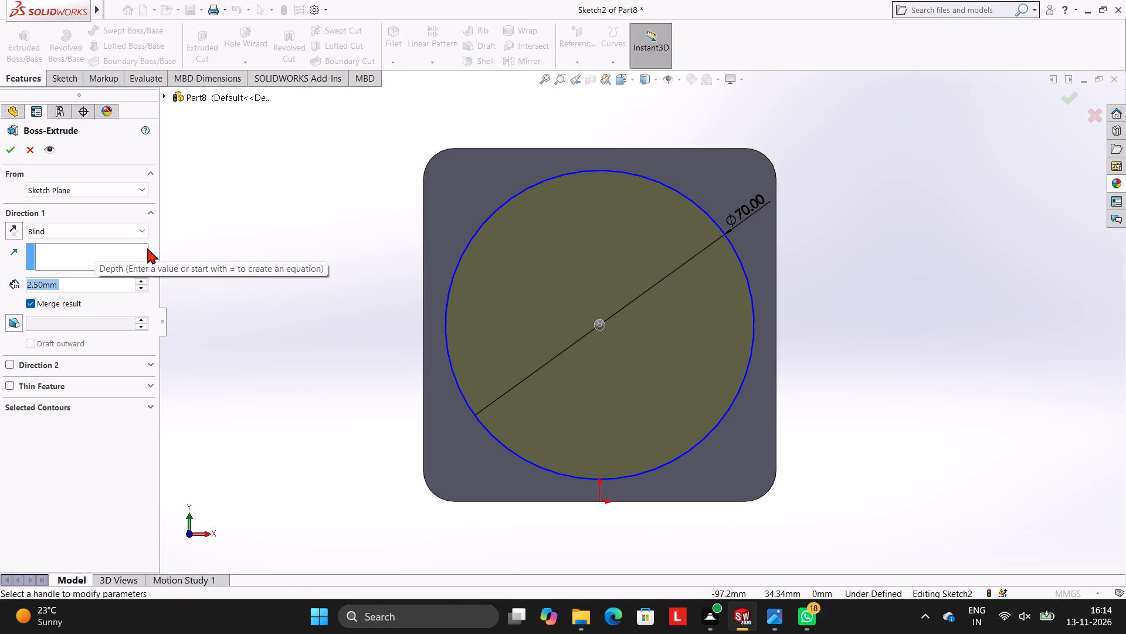
{"action": "middle_click_drag", "start_coordinate": [295, 212], "coordinate": [349, 222]}
{"action": "scroll", "coordinate": [337, 222], "scroll_direction": "down", "scroll_amount": 1}
{"action": "left_click", "coordinate": [80, 282]}
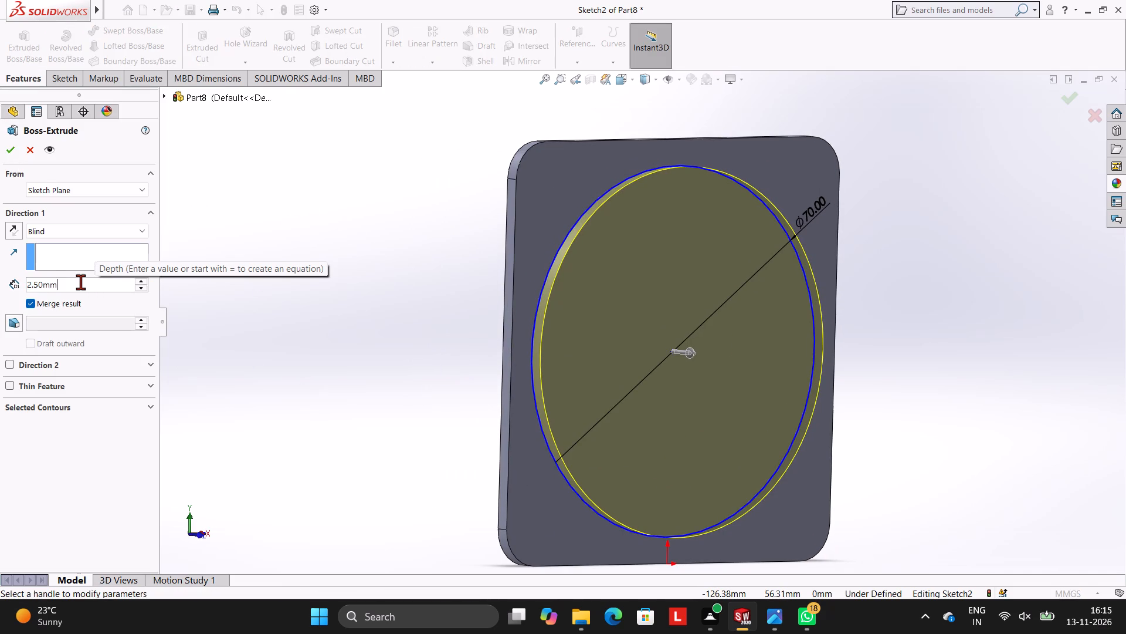
{"action": "key", "text": "BackSpace"}
{"action": "key", "text": "BackSpace"}
{"action": "key", "text": "BackSpace"}
{"action": "key", "text": "BackSpace"}
{"action": "key", "text": "BackSpace"}
{"action": "key", "text": "BackSpace"}
{"action": "key", "text": "BackSpace"}
{"action": "key", "text": "BackSpace"}
{"action": "key", "text": "BackSpace"}
{"action": "key", "text": "BackSpace"}
{"action": "key", "text": "BackSpace"}
{"action": "key", "text": "BackSpace"}
{"action": "key", "text": "BackSpace"}
{"action": "key", "text": "BackSpace"}
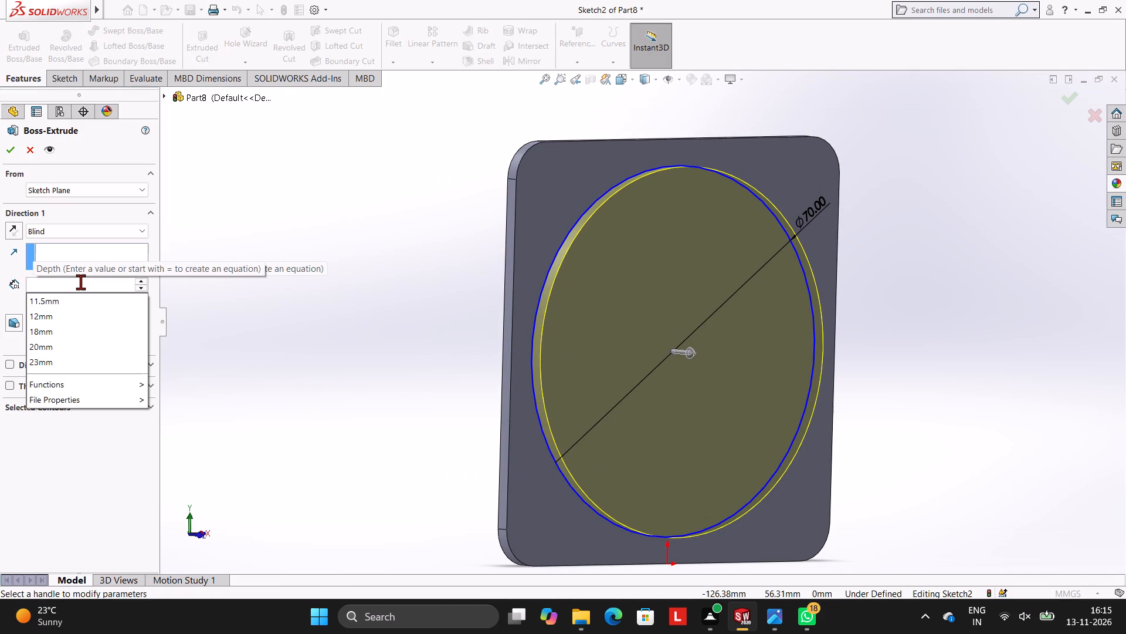
{"action": "key", "text": "8"}
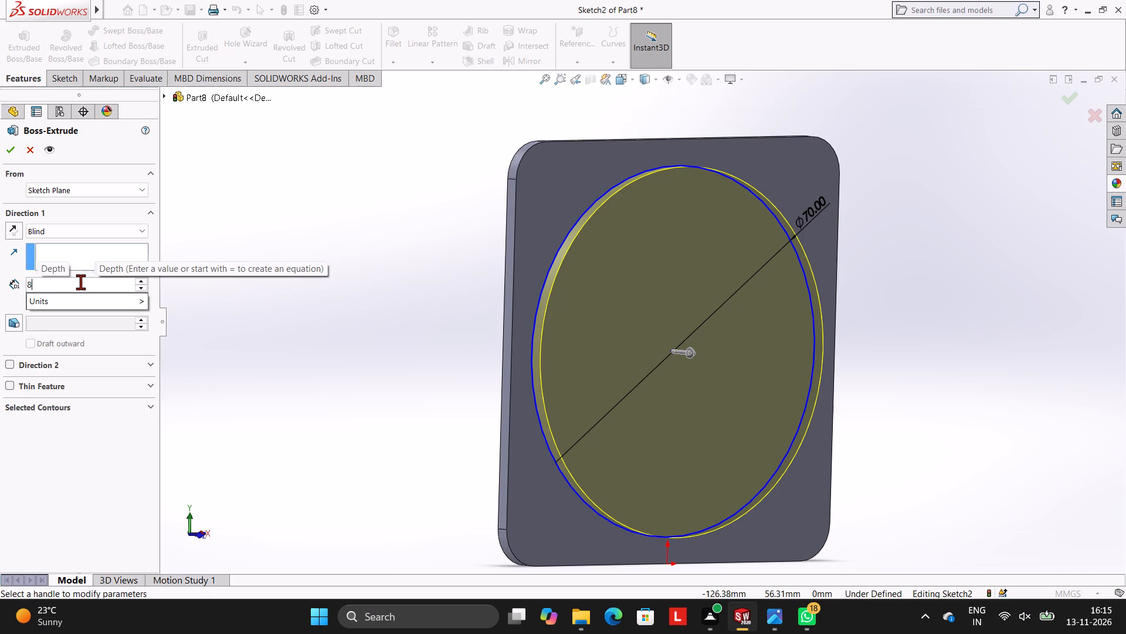
{"action": "key", "text": "BackSpace"}
{"action": "type", "text": "20"}
{"action": "key", "text": "Return"}
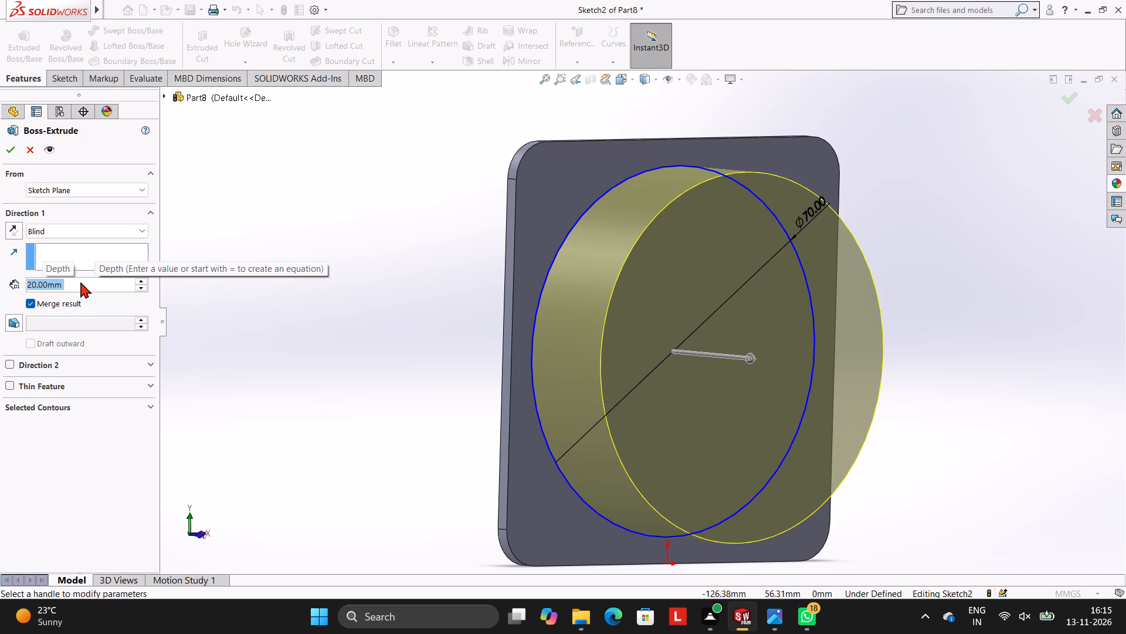
{"action": "left_click", "coordinate": [15, 151]}
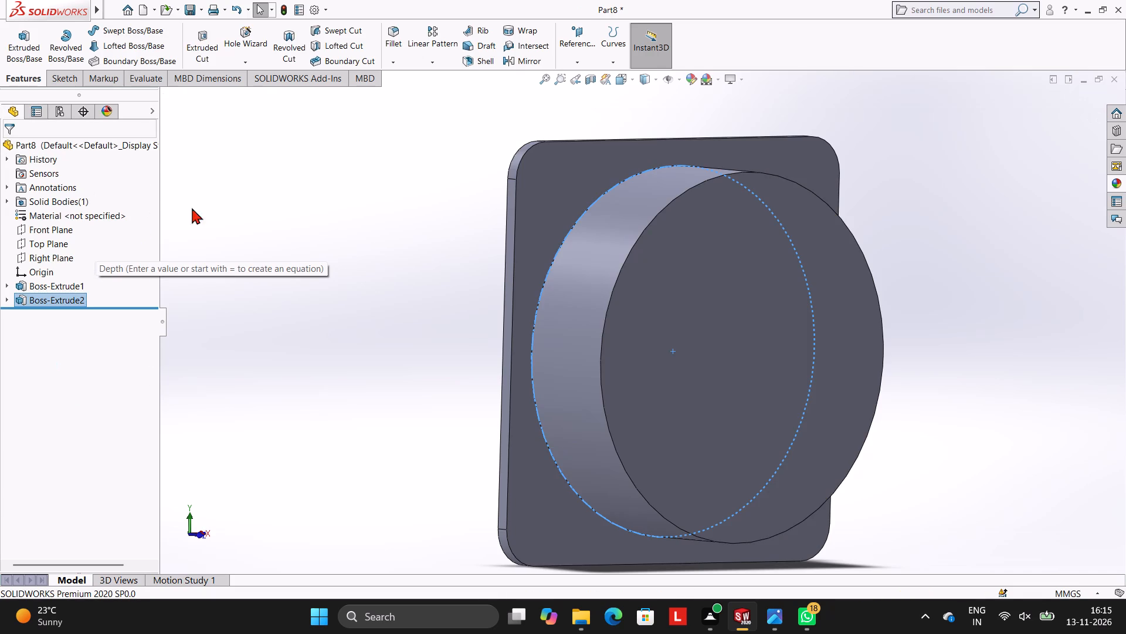
{"action": "left_click", "coordinate": [291, 184]}
Start a sketch on the round boss's front face and draw a 40 mm horizontal line from its centre along positive X.
{"action": "middle_click_drag", "start_coordinate": [735, 215], "coordinate": [713, 207]}
{"action": "middle_click_drag", "start_coordinate": [747, 230], "coordinate": [696, 235]}
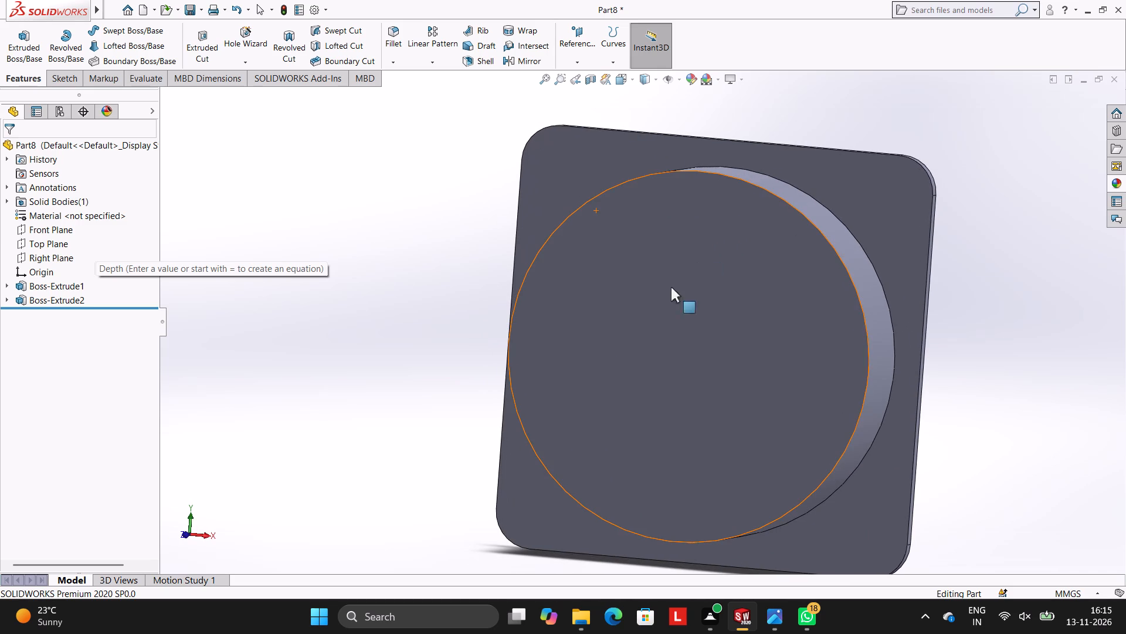
{"action": "left_click", "coordinate": [627, 331]}
{"action": "left_click", "coordinate": [684, 296]}
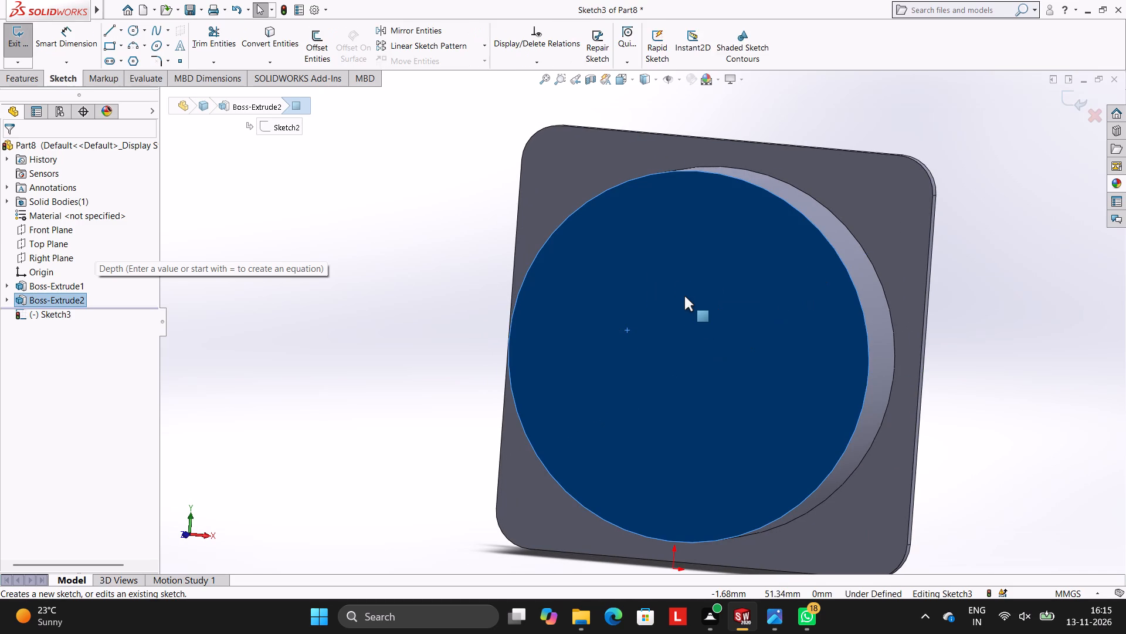
{"action": "key", "text": "ctrl+8"}
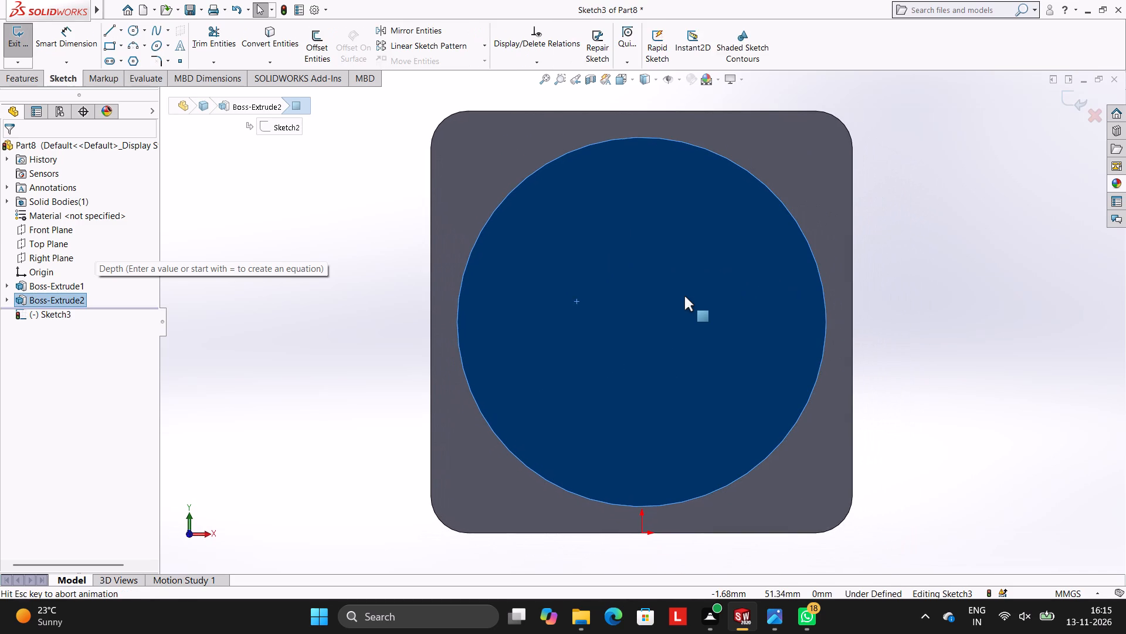
{"action": "scroll", "coordinate": [705, 288], "scroll_direction": "up", "scroll_amount": 1}
{"action": "scroll", "coordinate": [703, 284], "scroll_direction": "down", "scroll_amount": 2}
{"action": "left_click", "coordinate": [109, 32]}
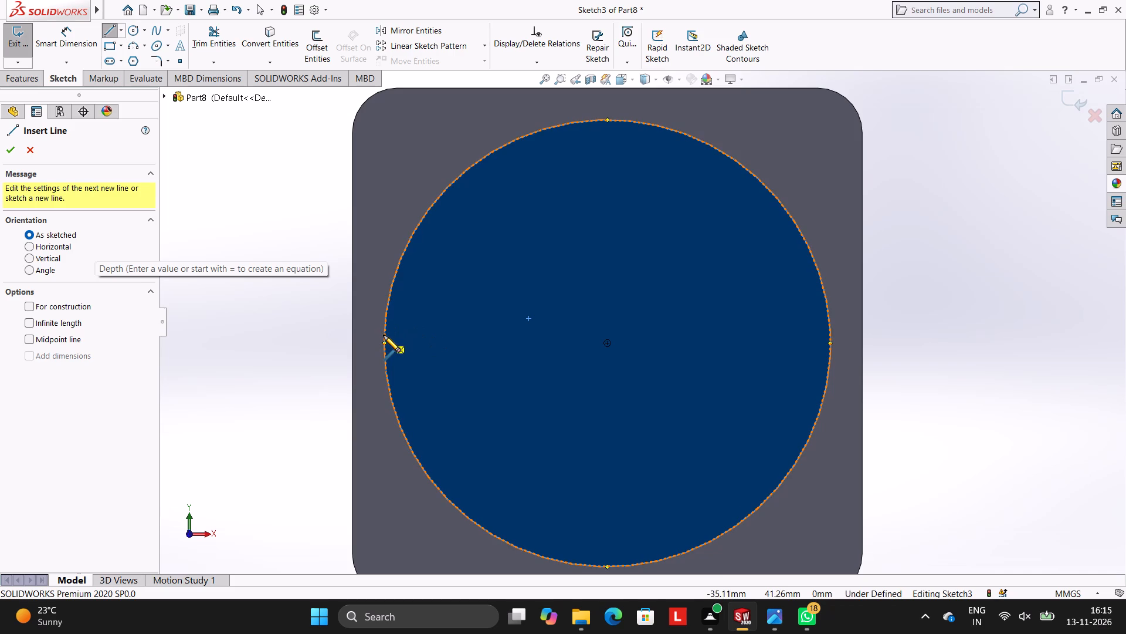
{"action": "left_click", "coordinate": [608, 342]}
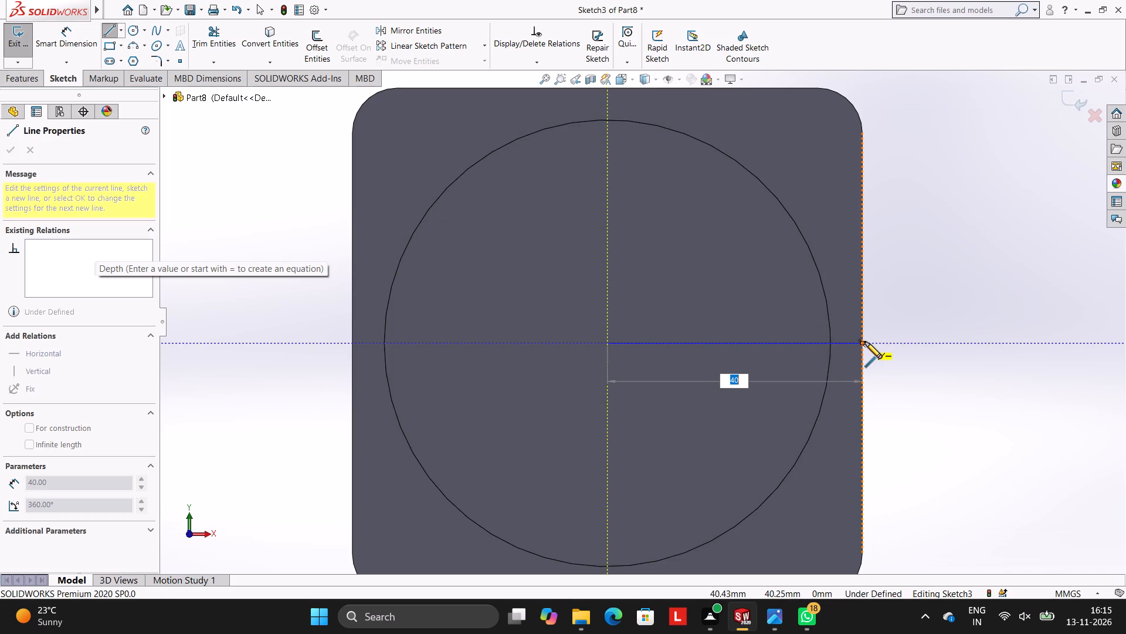
{"action": "left_click", "coordinate": [864, 342]}
Draw a square outline from the line's end: 40 mm up, 80 mm across, 80 mm down, 80 mm back, closing at that endpoint.
{"action": "scroll", "coordinate": [857, 152], "scroll_direction": "up", "scroll_amount": 3}
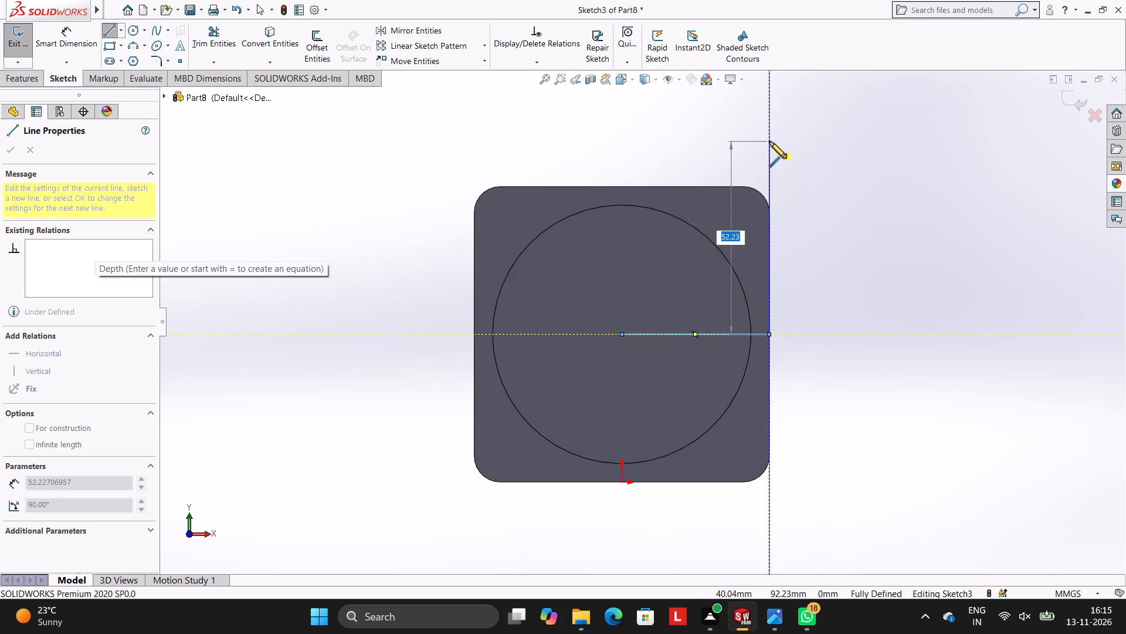
{"action": "type", "text": "40"}
{"action": "key", "text": "Return"}
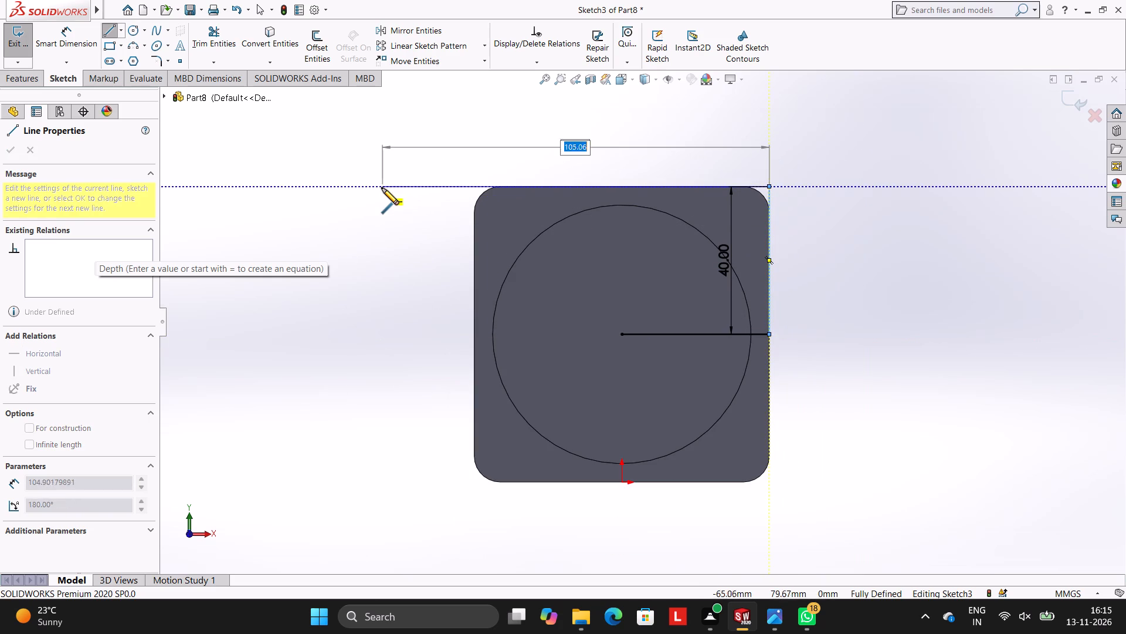
{"action": "type", "text": "80"}
{"action": "key", "text": "Return"}
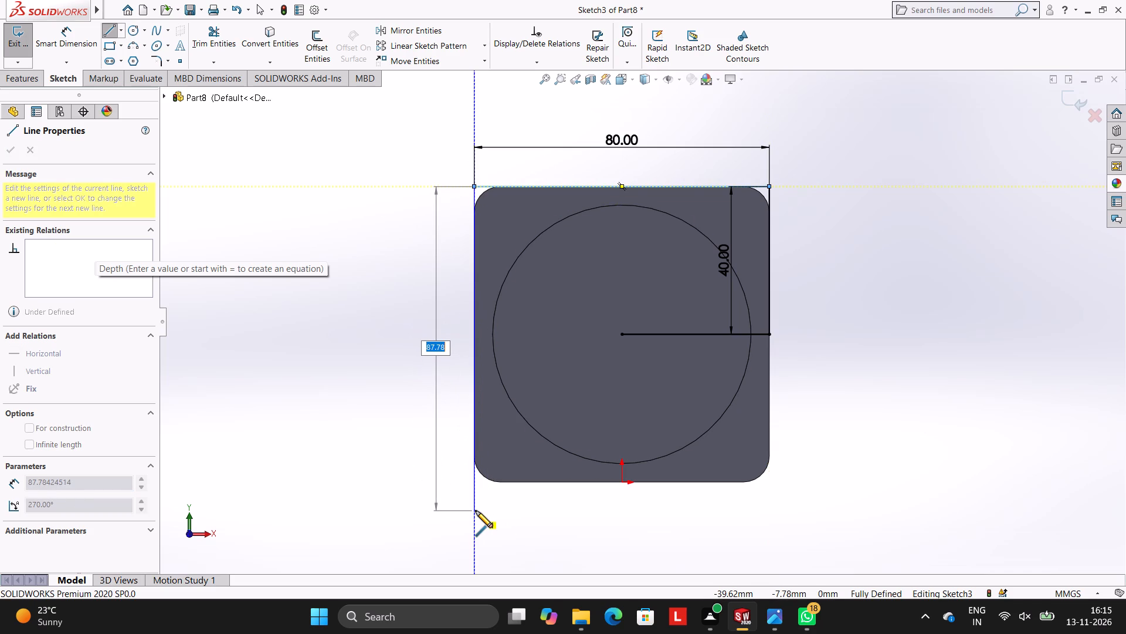
{"action": "type", "text": "80"}
{"action": "key", "text": "Return"}
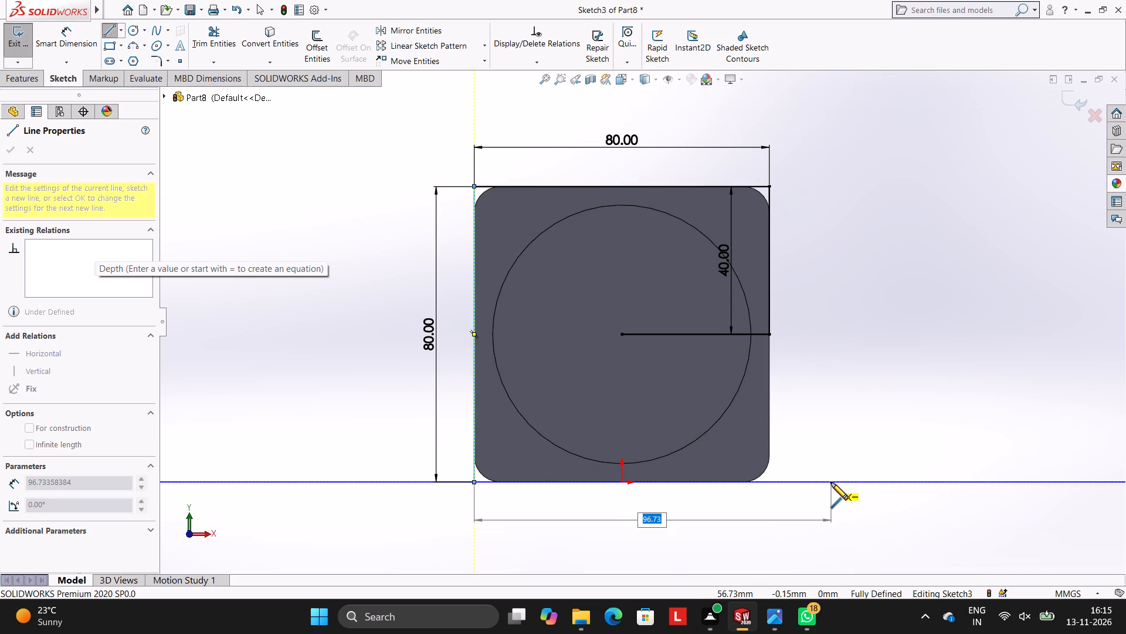
{"action": "type", "text": "80"}
{"action": "key", "text": "Return"}
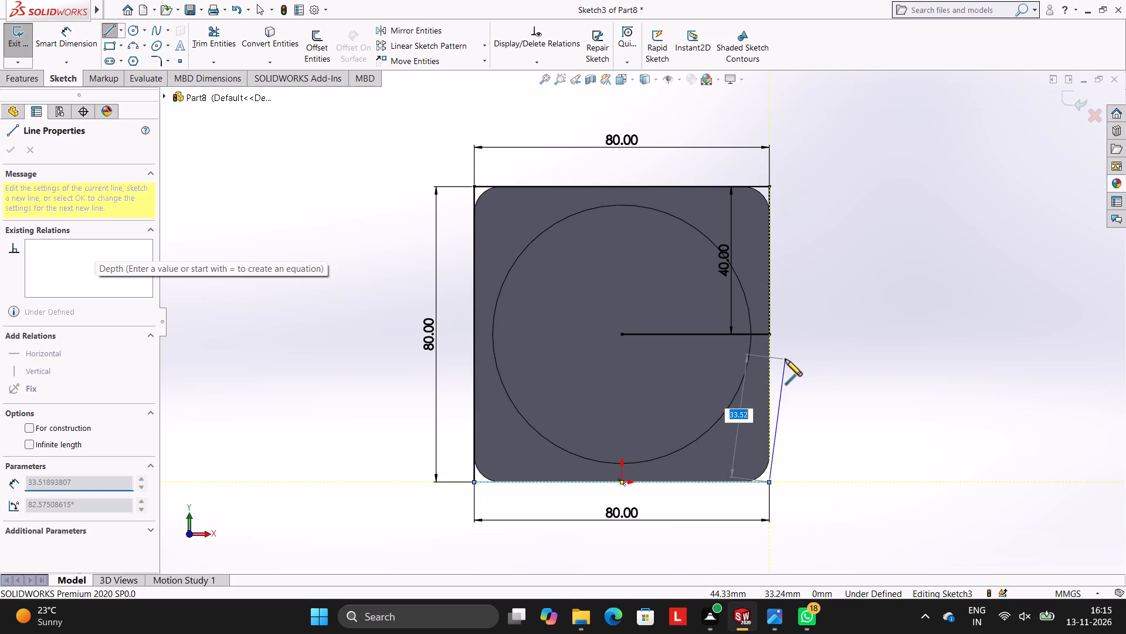
{"action": "left_click", "coordinate": [770, 335]}
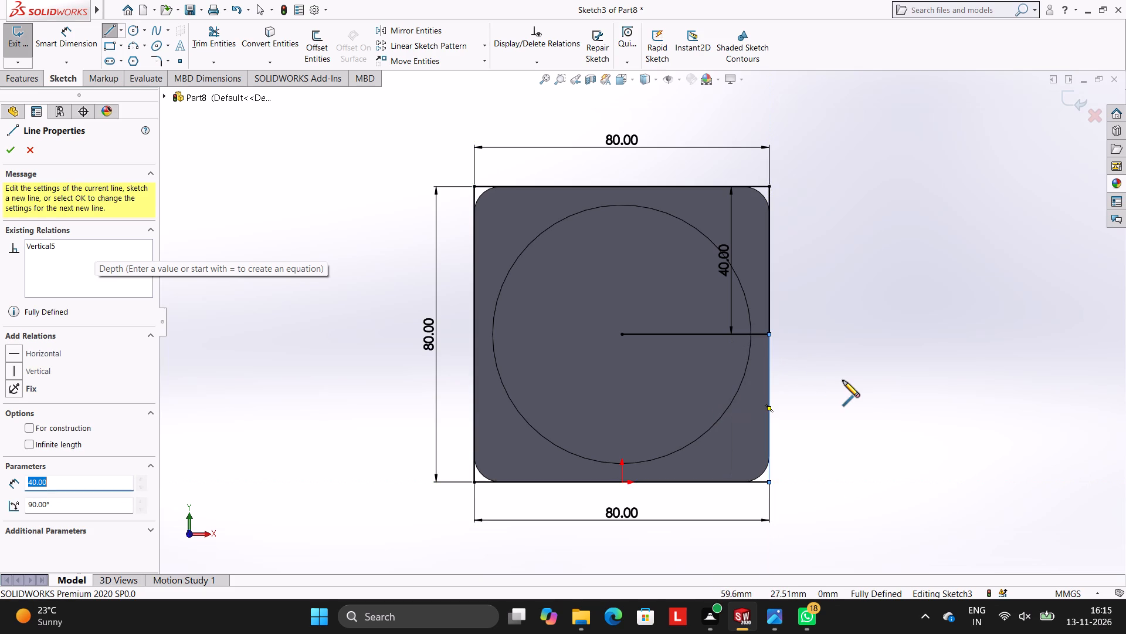
{"action": "key", "text": "Escape"}
{"action": "key", "text": "Escape"}
{"action": "key", "text": "Escape"}
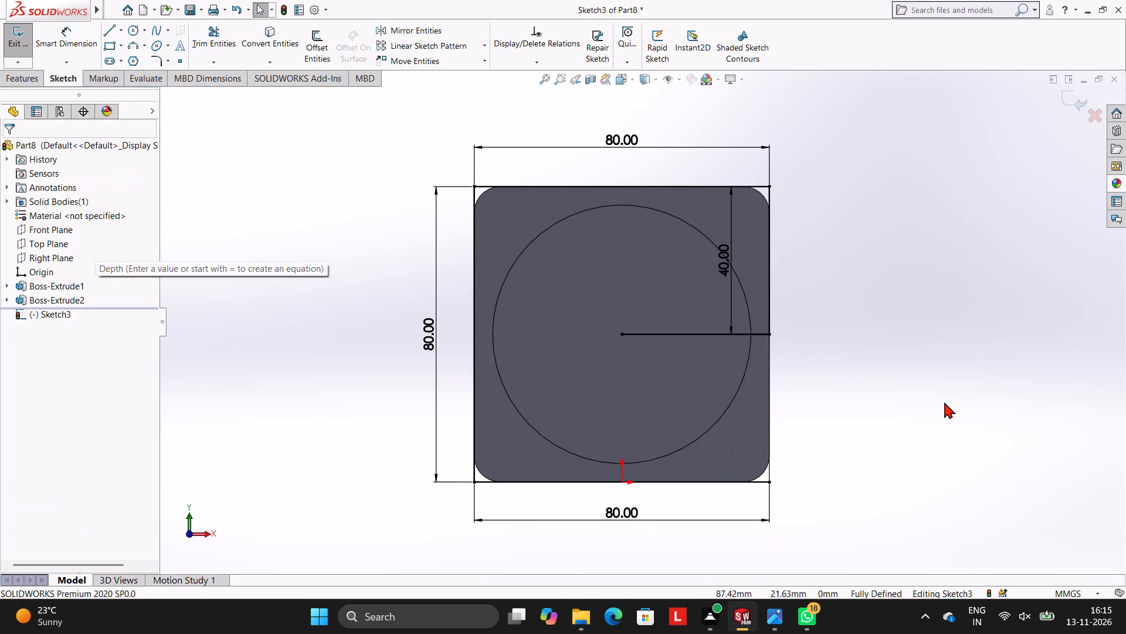
Fillet all four corners of the 80 mm square sketch with a 7 mm radius.
{"action": "left_click", "coordinate": [28, 74]}
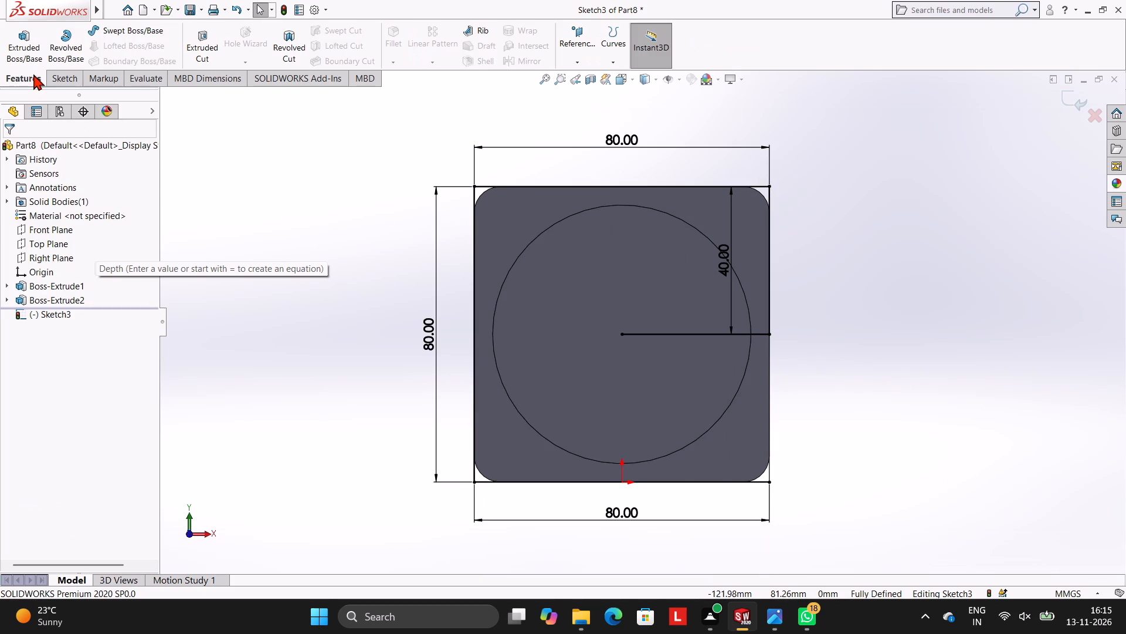
{"action": "left_click", "coordinate": [64, 74]}
{"action": "left_click", "coordinate": [158, 64]}
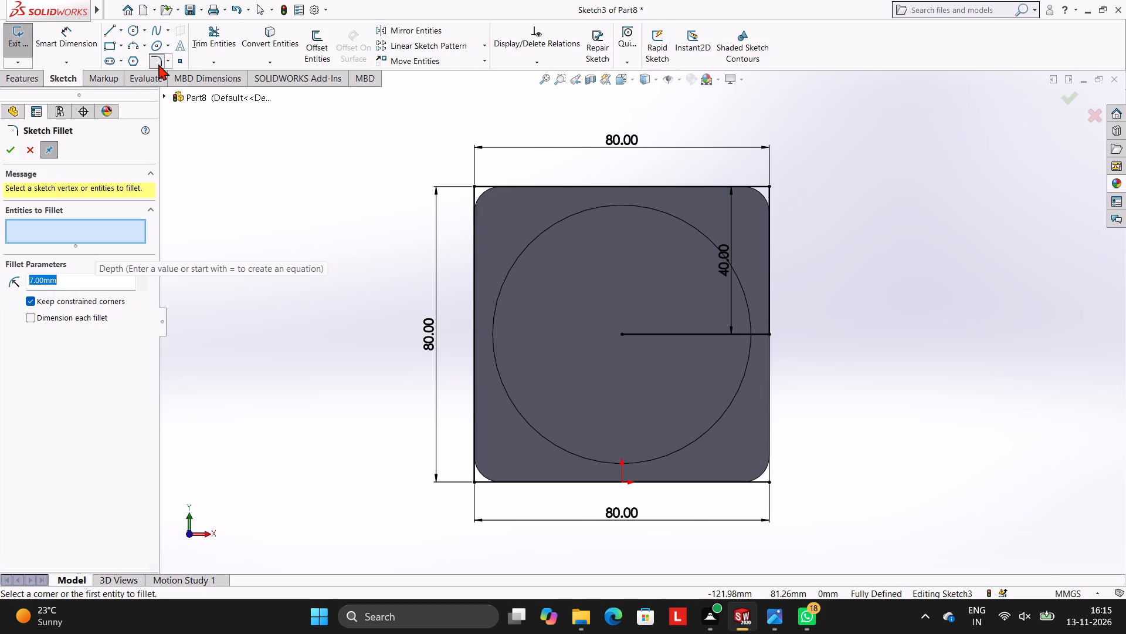
{"action": "scroll", "coordinate": [515, 264], "scroll_direction": "down", "scroll_amount": 3}
{"action": "left_click", "coordinate": [460, 192]}
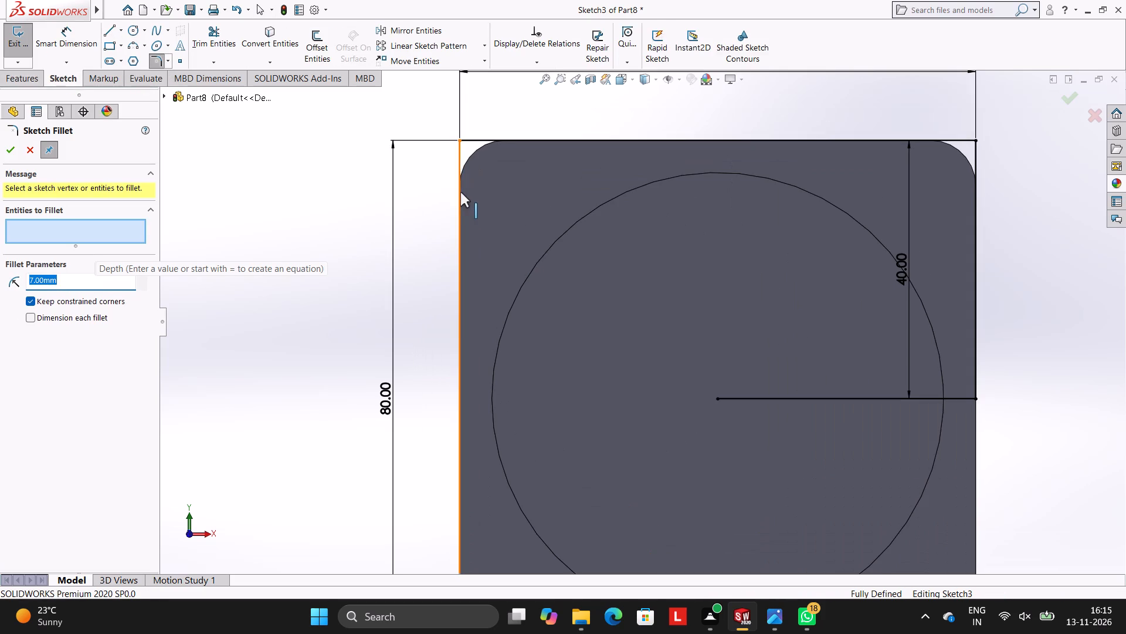
{"action": "left_click", "coordinate": [497, 141]}
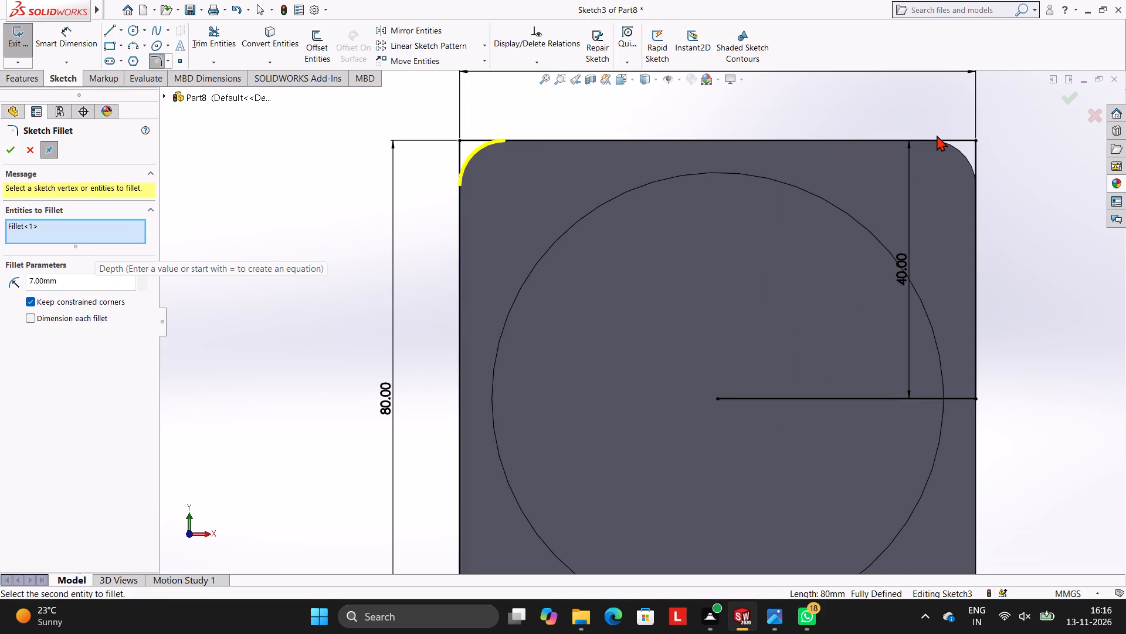
{"action": "left_click", "coordinate": [932, 139]}
{"action": "left_click", "coordinate": [979, 194]}
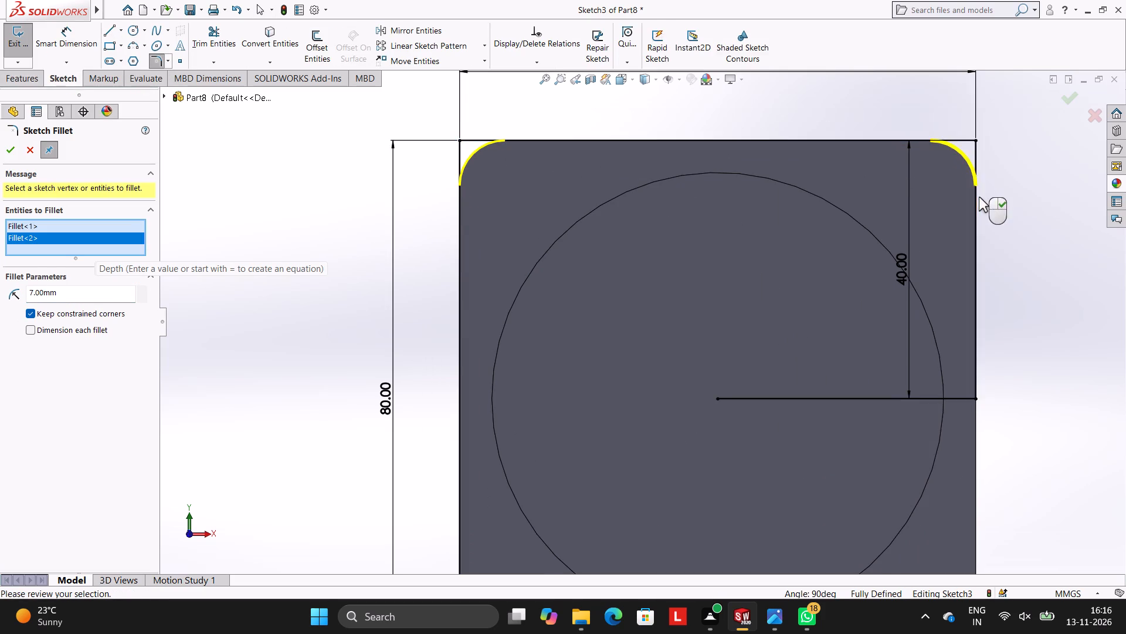
{"action": "scroll", "coordinate": [920, 376], "scroll_direction": "up", "scroll_amount": 3}
{"action": "scroll", "coordinate": [918, 381], "scroll_direction": "down", "scroll_amount": 3}
{"action": "scroll", "coordinate": [715, 504], "scroll_direction": "up", "scroll_amount": 4}
{"action": "scroll", "coordinate": [762, 410], "scroll_direction": "down", "scroll_amount": 3}
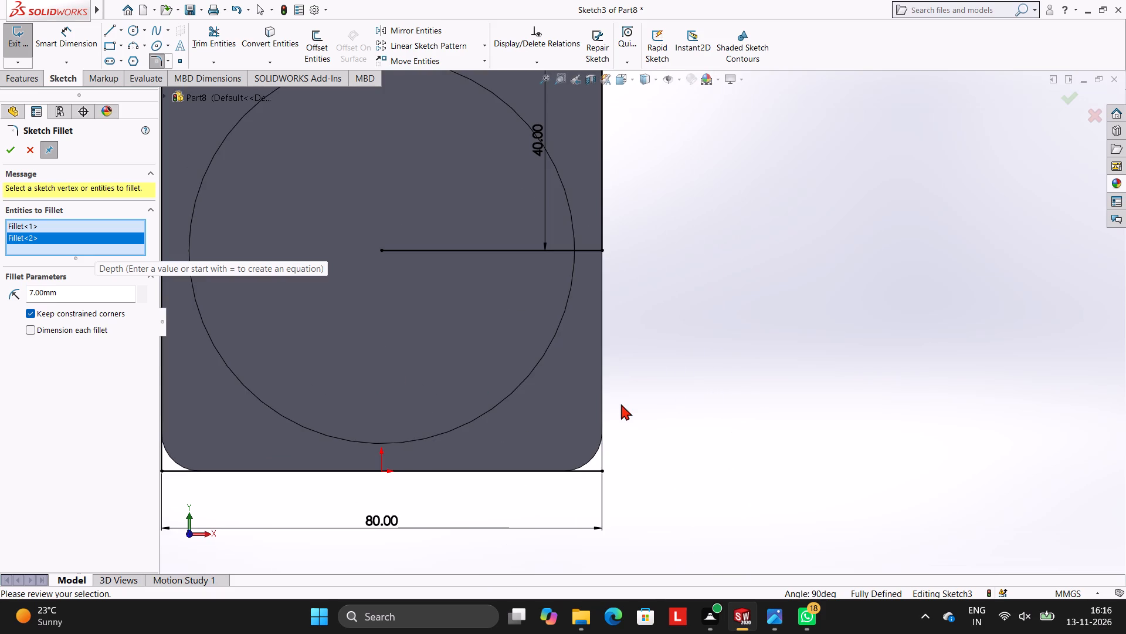
{"action": "left_click", "coordinate": [601, 395]}
{"action": "left_click", "coordinate": [581, 474]}
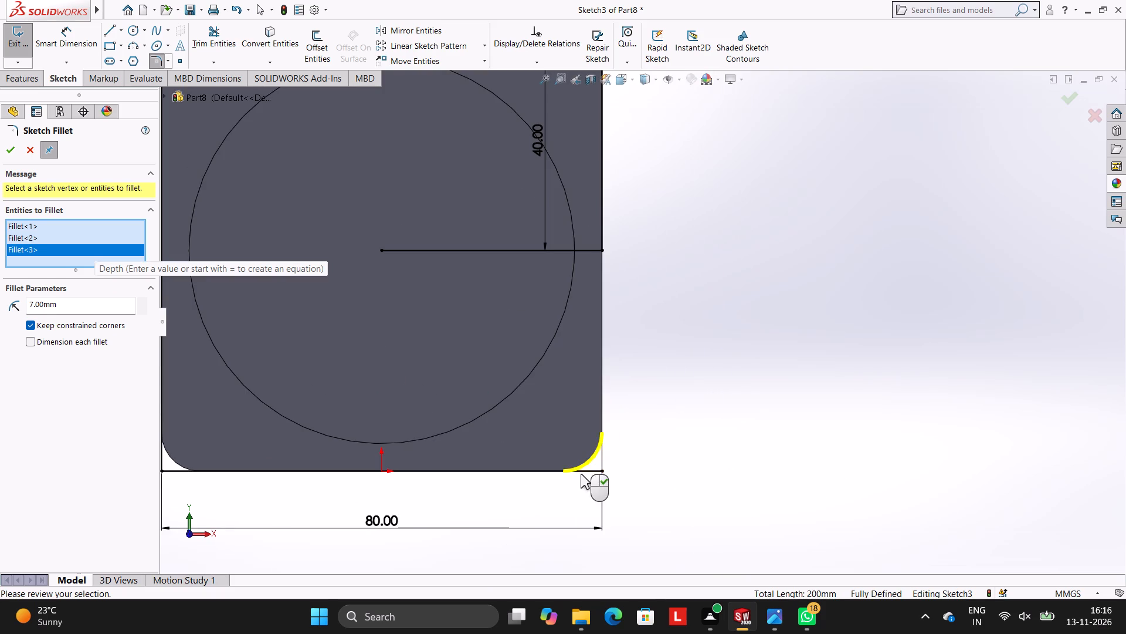
{"action": "scroll", "coordinate": [456, 308], "scroll_direction": "up", "scroll_amount": 4}
{"action": "scroll", "coordinate": [498, 304], "scroll_direction": "down", "scroll_amount": 2}
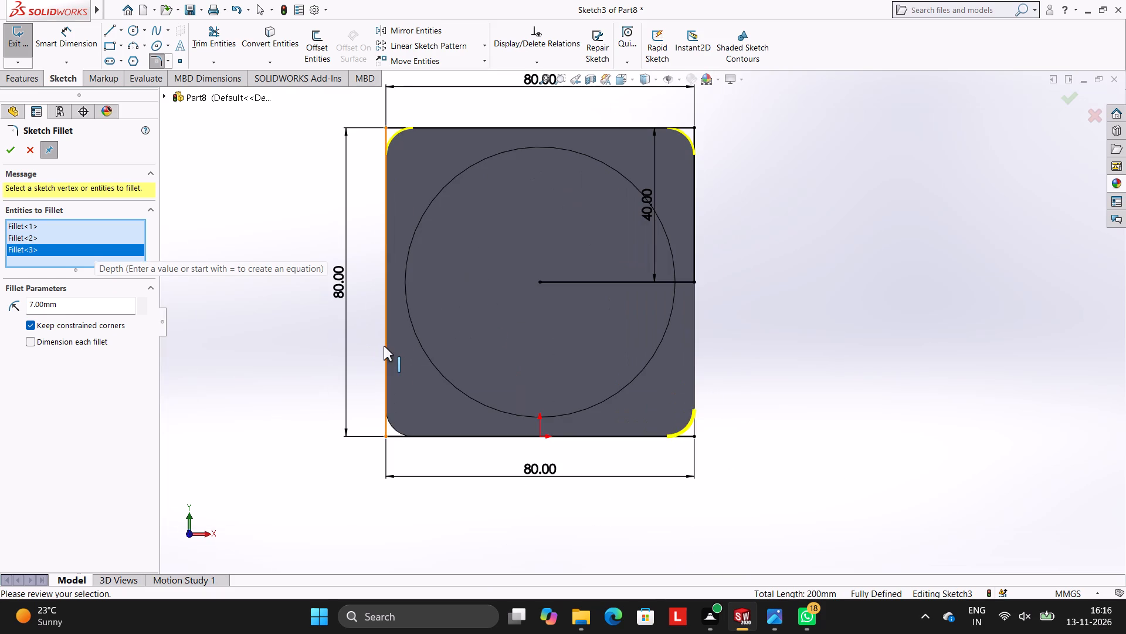
{"action": "left_click", "coordinate": [384, 346]}
{"action": "left_click", "coordinate": [409, 436]}
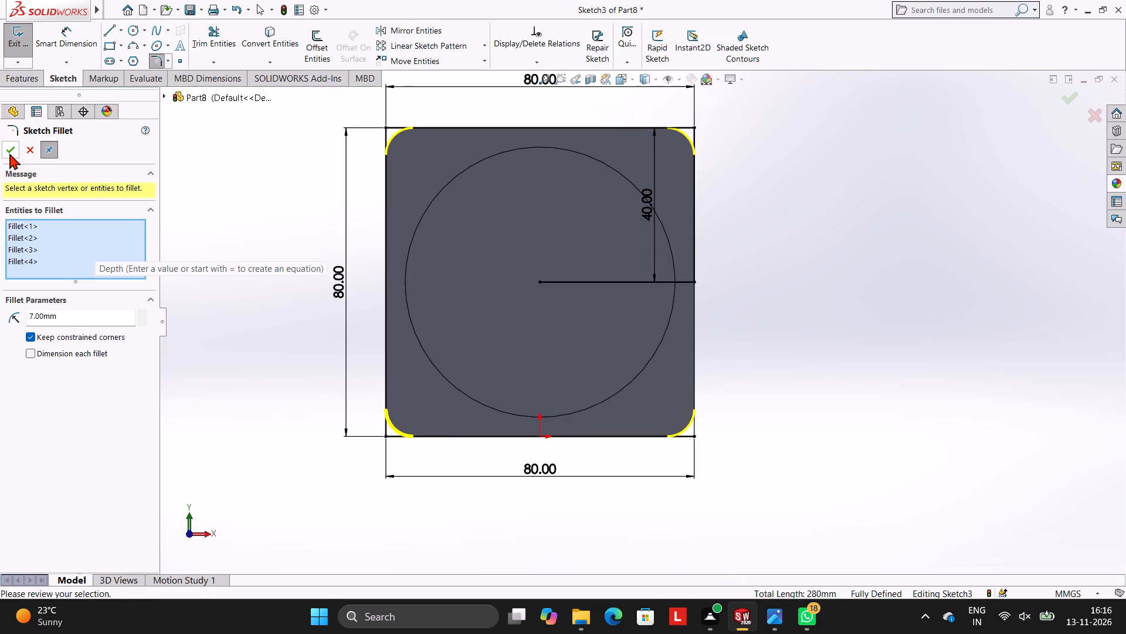
{"action": "left_click", "coordinate": [9, 153]}
{"action": "left_click", "coordinate": [182, 158]}
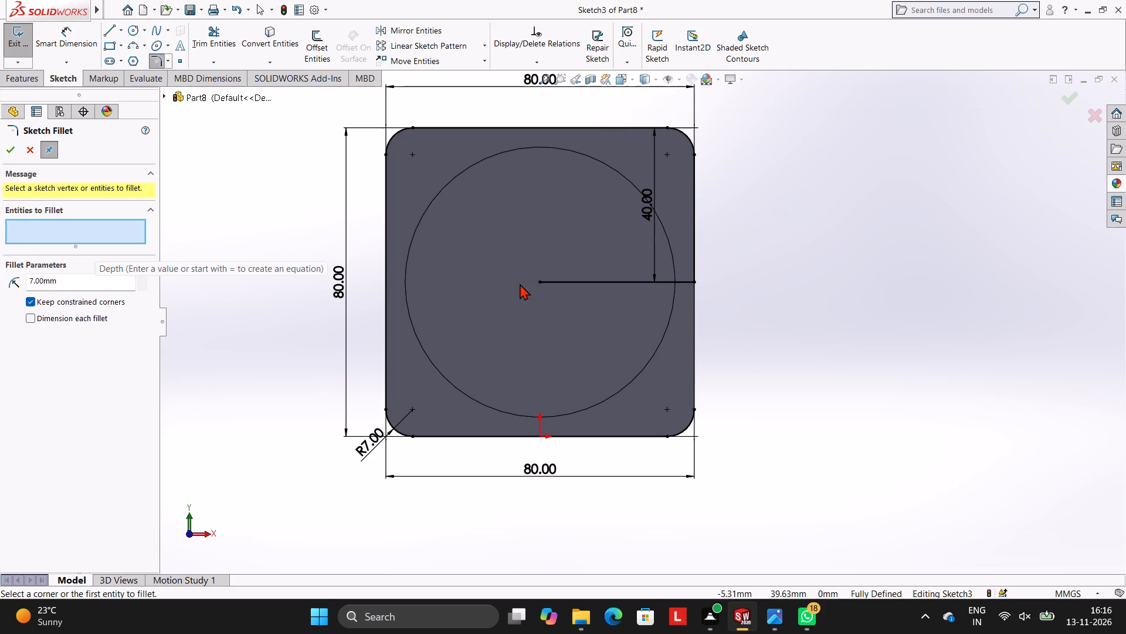
{"action": "left_click", "coordinate": [7, 147]}
Extrude the region between the rounded square and the boss circle 2.5 mm blind, reversed toward the first plate, with merged result.
{"action": "left_click", "coordinate": [22, 79]}
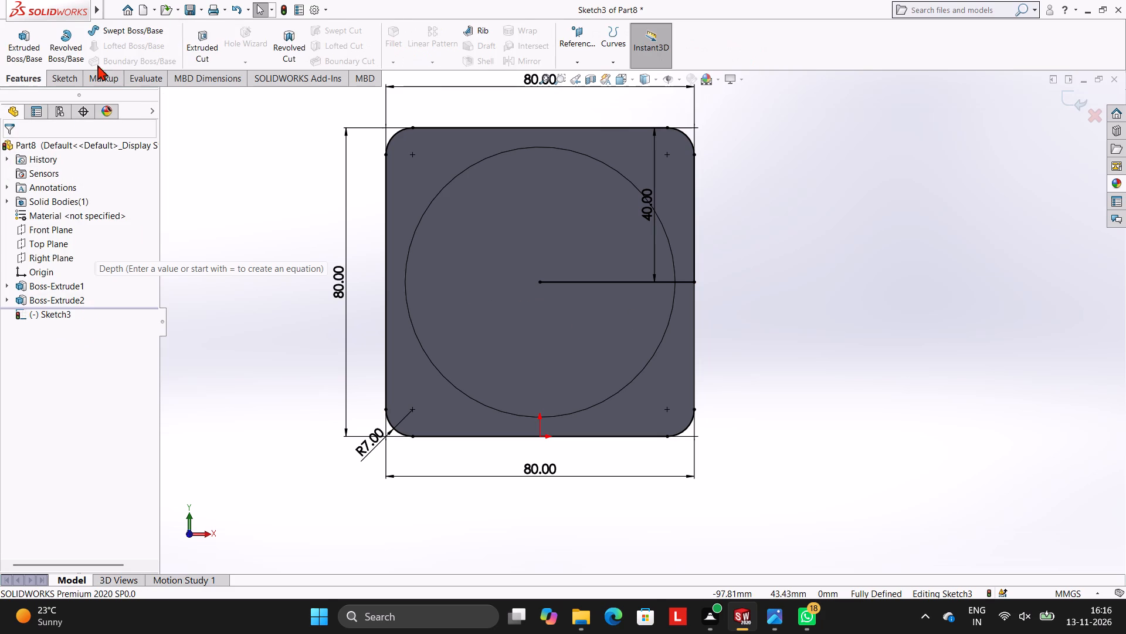
{"action": "left_click", "coordinate": [29, 43]}
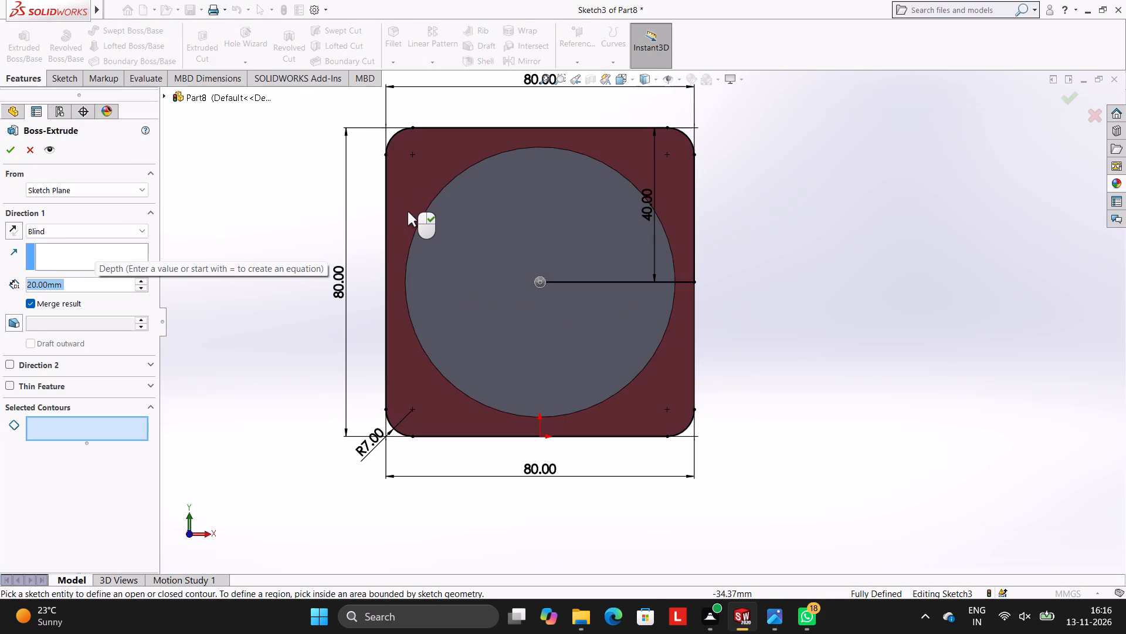
{"action": "left_click", "coordinate": [407, 199]}
{"action": "middle_click_drag", "start_coordinate": [296, 174], "coordinate": [375, 201]}
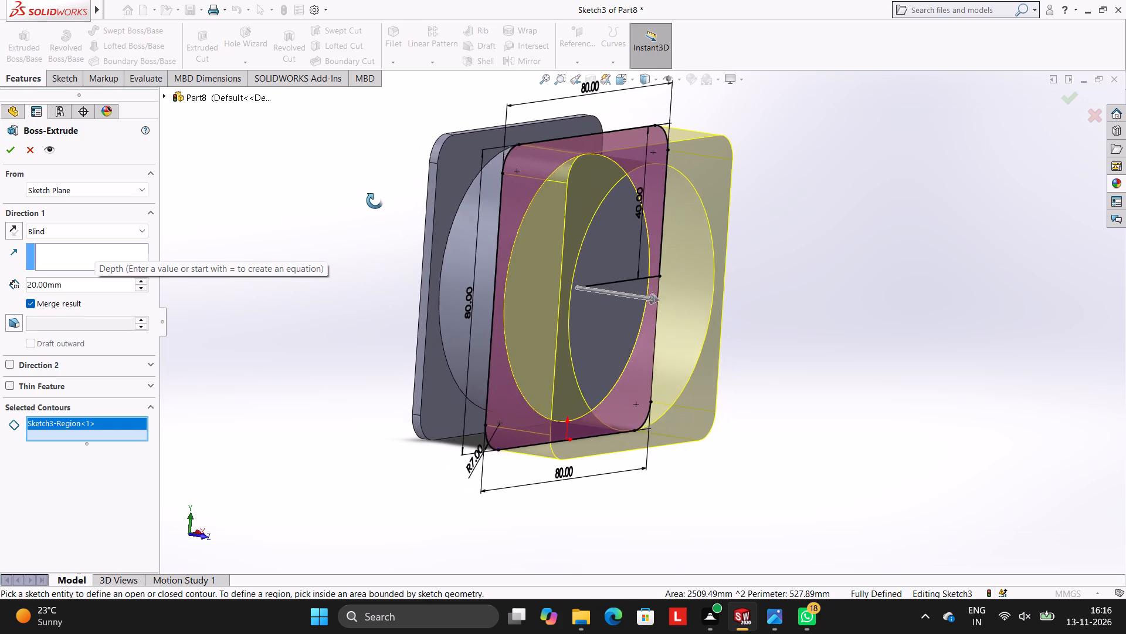
{"action": "middle_click_drag", "start_coordinate": [375, 201], "coordinate": [408, 214]}
{"action": "left_click", "coordinate": [10, 230]}
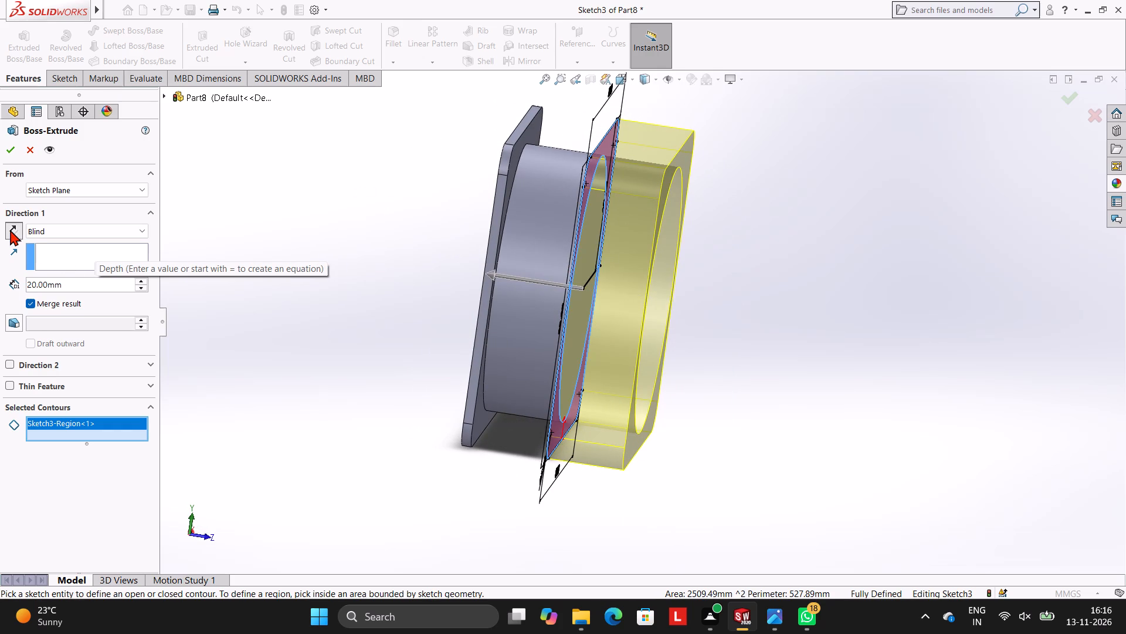
{"action": "left_click", "coordinate": [70, 281]}
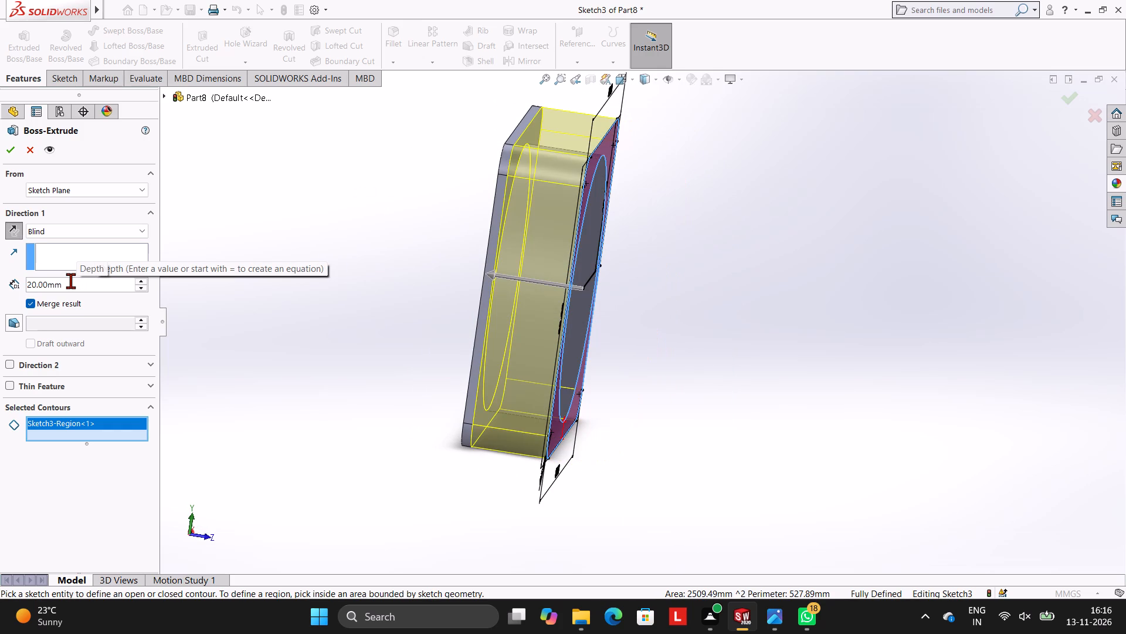
{"action": "key", "text": "BackSpace"}
{"action": "key", "text": "BackSpace"}
{"action": "key", "text": "BackSpace"}
{"action": "key", "text": "BackSpace"}
{"action": "key", "text": "BackSpace"}
{"action": "key", "text": "BackSpace"}
{"action": "key", "text": "BackSpace"}
{"action": "key", "text": "BackSpace"}
{"action": "key", "text": "BackSpace"}
{"action": "key", "text": "BackSpace"}
{"action": "key", "text": "BackSpace"}
{"action": "key", "text": "BackSpace"}
{"action": "key", "text": "BackSpace"}
{"action": "key", "text": "BackSpace"}
{"action": "key", "text": "BackSpace"}
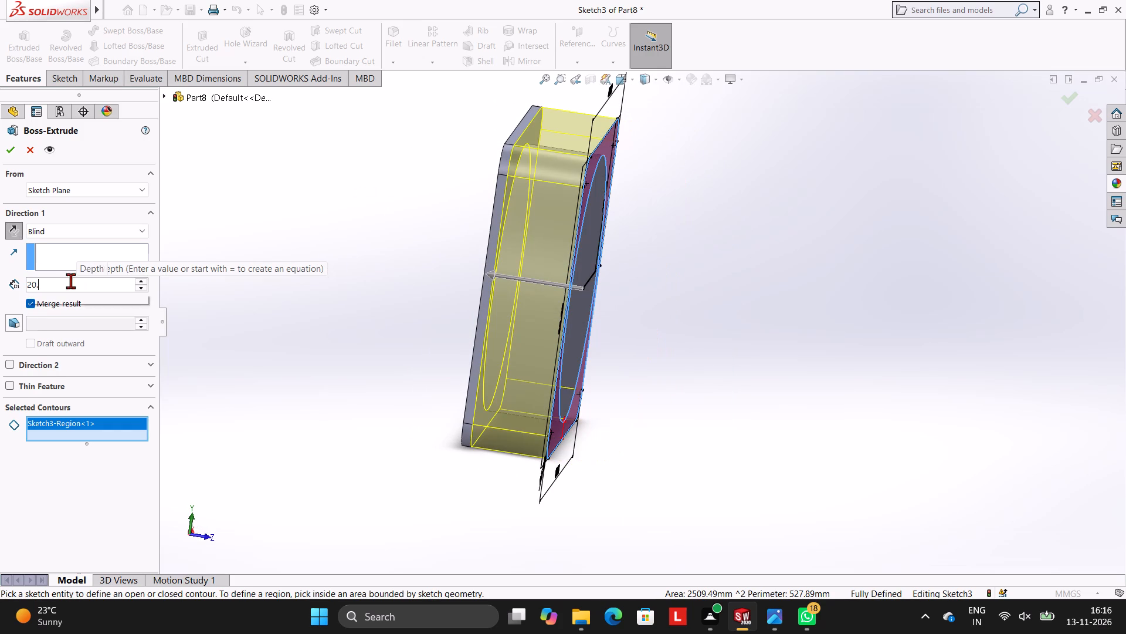
{"action": "type", "text": "2.5"}
{"action": "key", "text": "Return"}
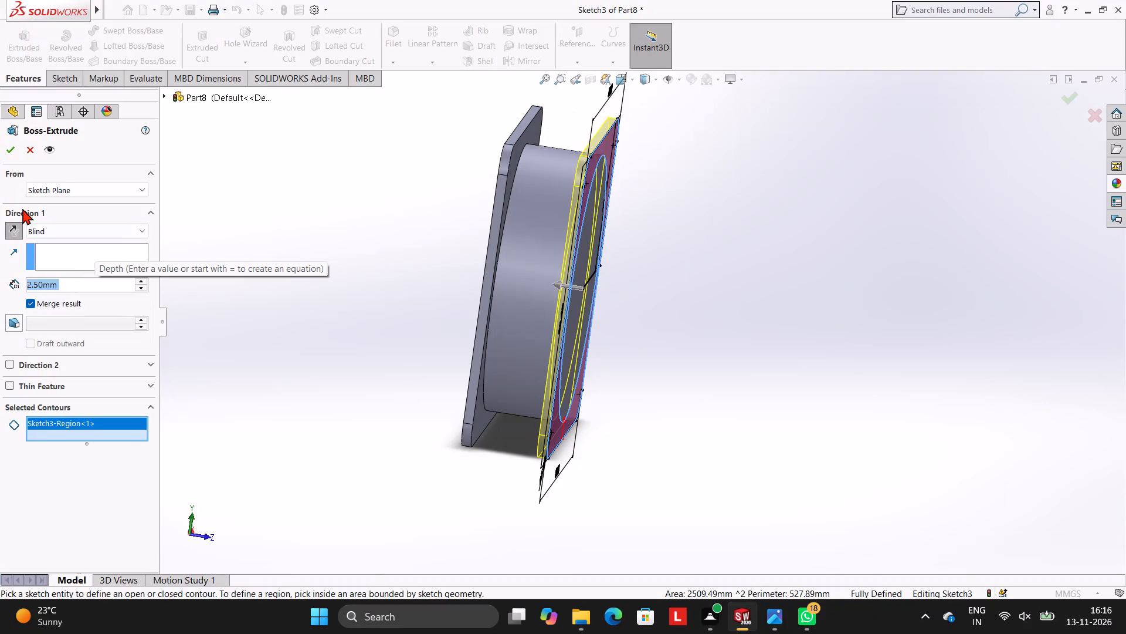
{"action": "left_click", "coordinate": [5, 151]}
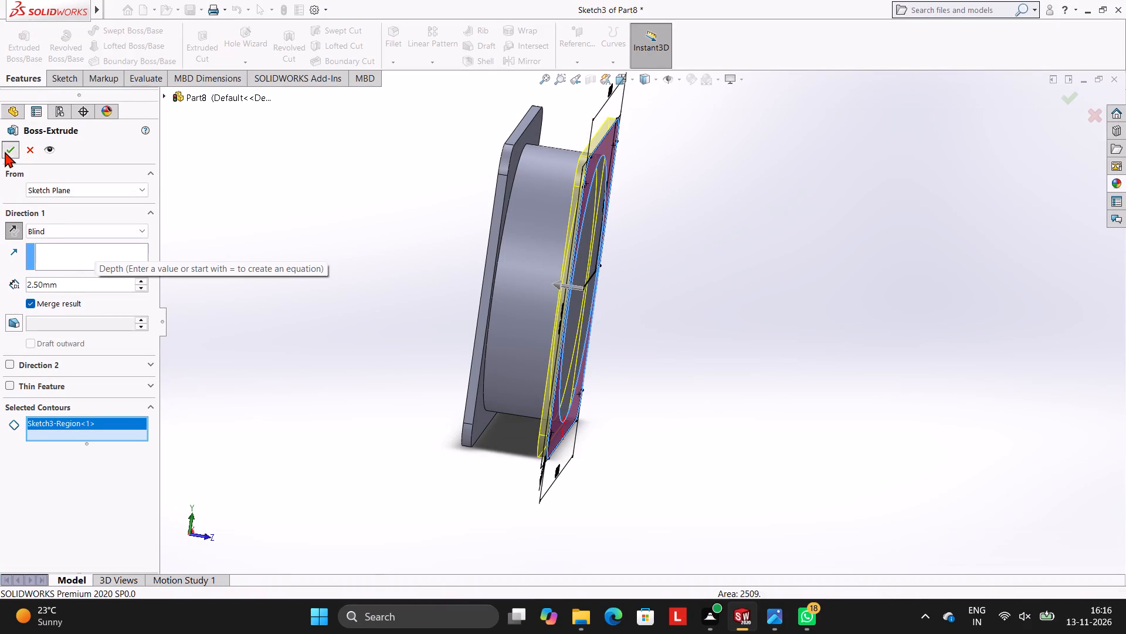
{"action": "left_click", "coordinate": [267, 170]}
Start a sketch on the front plate's outer face and draw an 85 mm diameter circle centred on it.
{"action": "middle_click_drag", "start_coordinate": [769, 255], "coordinate": [700, 234]}
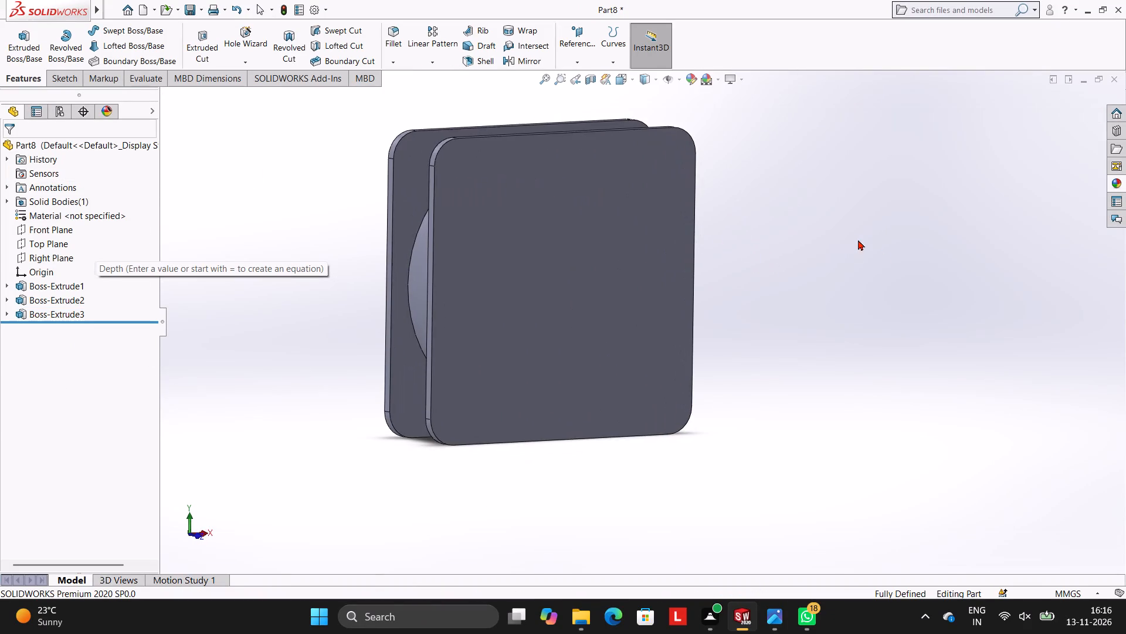
{"action": "middle_click_drag", "start_coordinate": [903, 258], "coordinate": [884, 257]}
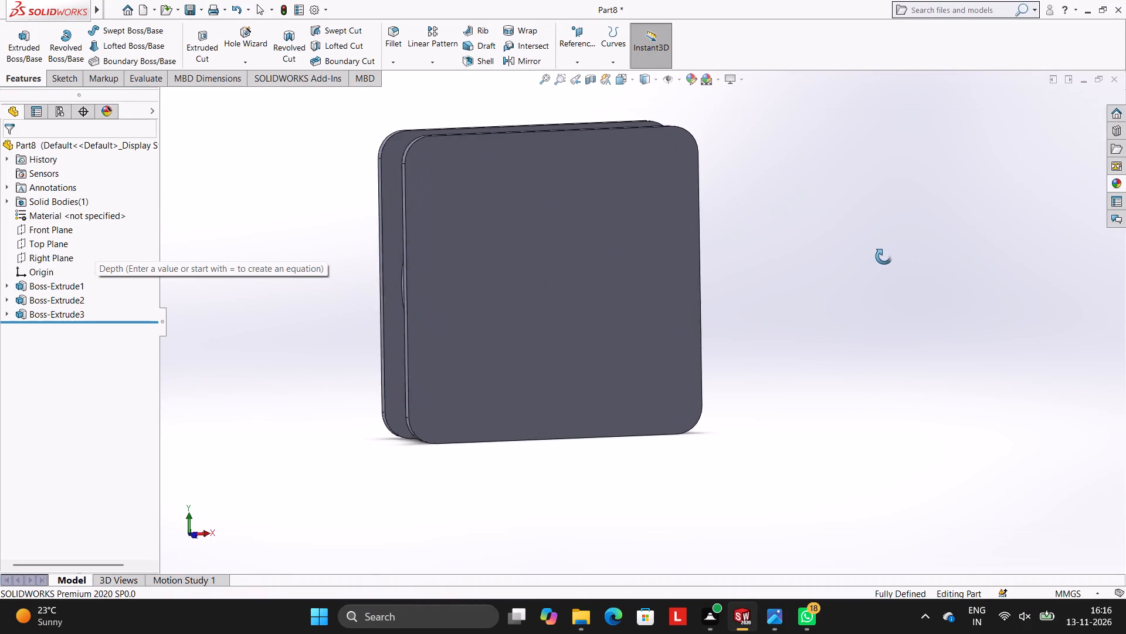
{"action": "middle_click_drag", "start_coordinate": [884, 257], "coordinate": [876, 257]}
{"action": "left_click", "coordinate": [535, 260]}
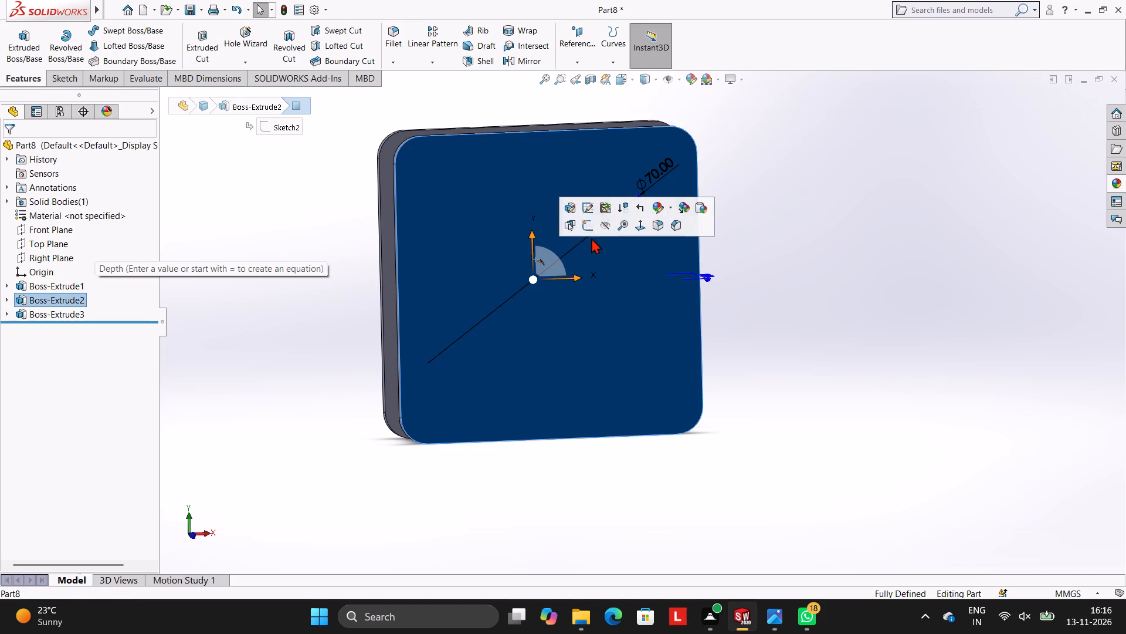
{"action": "left_click", "coordinate": [588, 223]}
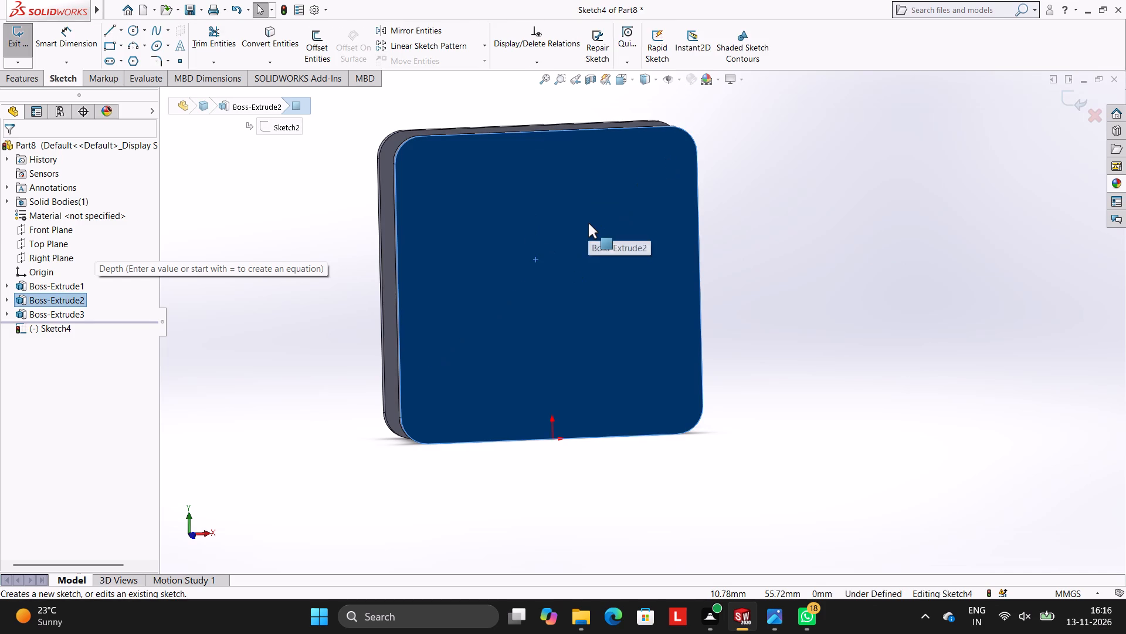
{"action": "key", "text": "ctrl+8"}
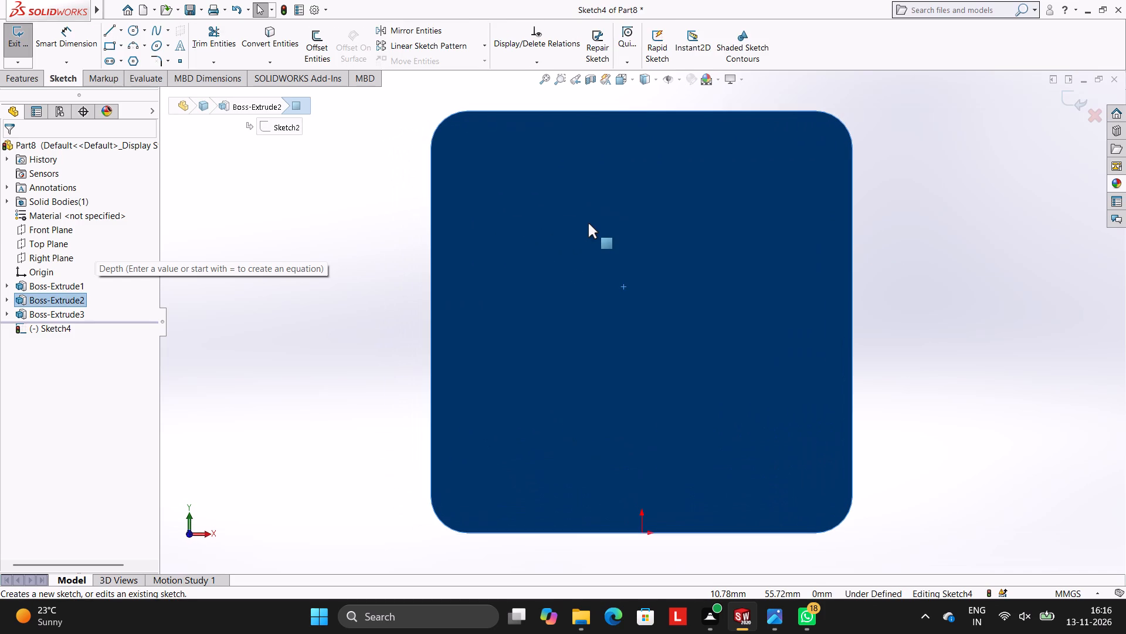
{"action": "scroll", "coordinate": [666, 239], "scroll_direction": "up", "scroll_amount": 2}
{"action": "scroll", "coordinate": [667, 239], "scroll_direction": "down", "scroll_amount": 2}
{"action": "scroll", "coordinate": [724, 415], "scroll_direction": "up", "scroll_amount": 4}
{"action": "scroll", "coordinate": [724, 409], "scroll_direction": "down", "scroll_amount": 3}
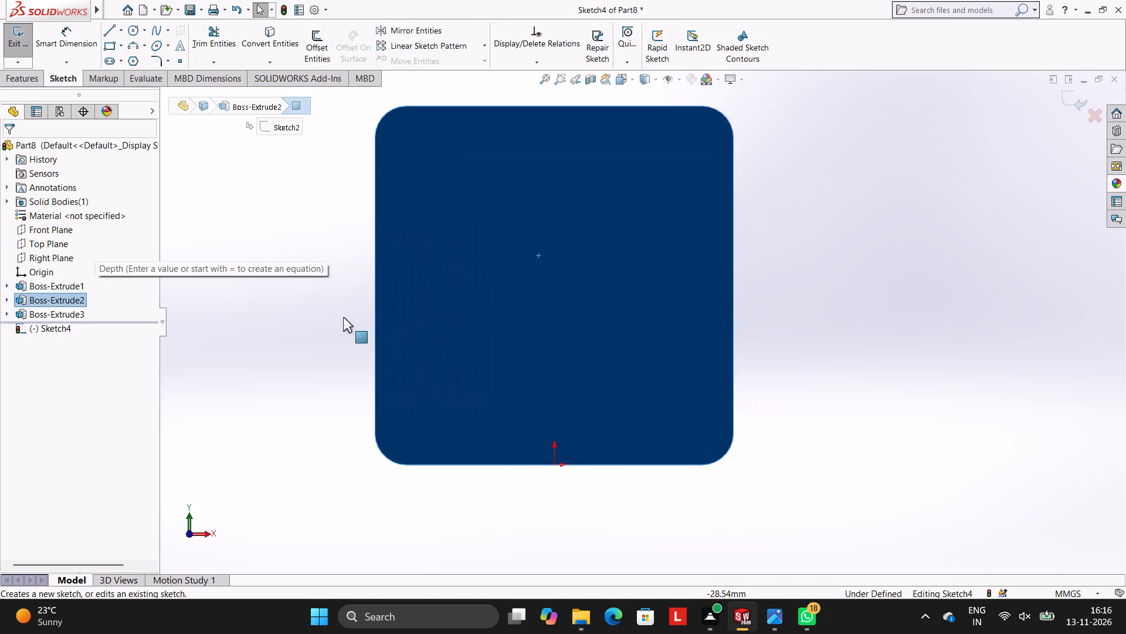
{"action": "left_click", "coordinate": [134, 26]}
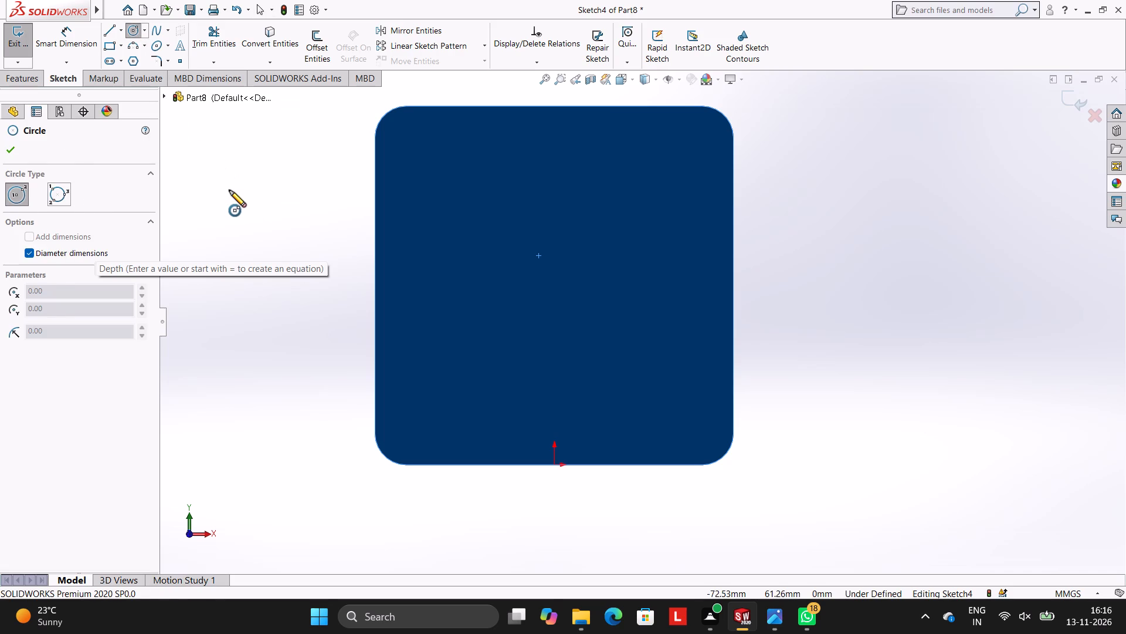
{"action": "key", "text": "Escape"}
{"action": "key", "text": "Escape"}
{"action": "left_click", "coordinate": [137, 28]}
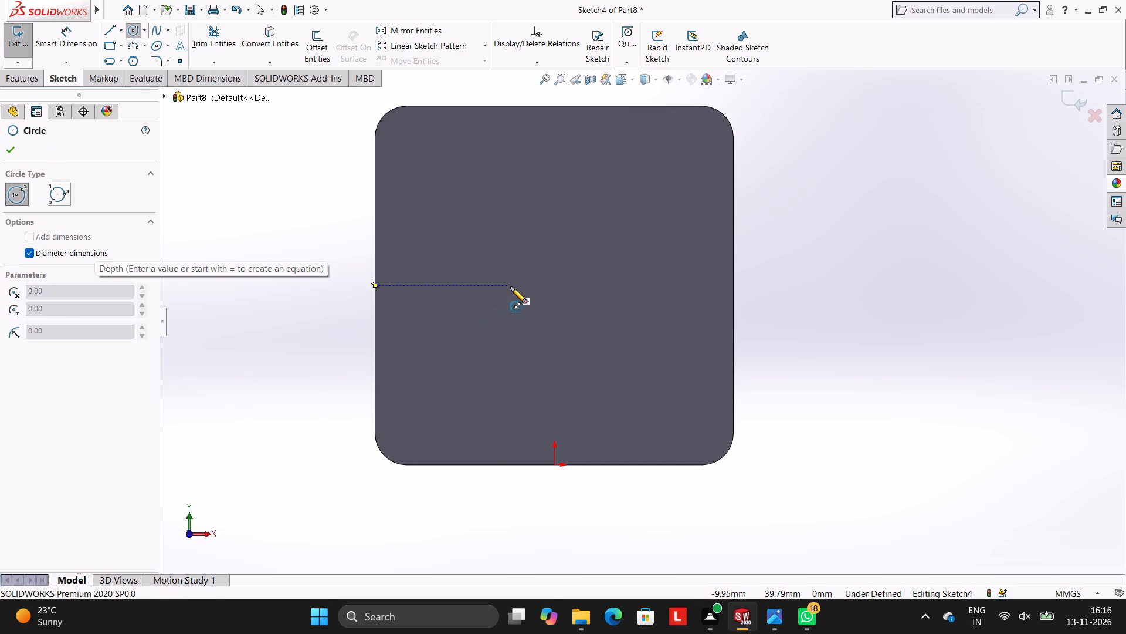
{"action": "left_click", "coordinate": [556, 288]}
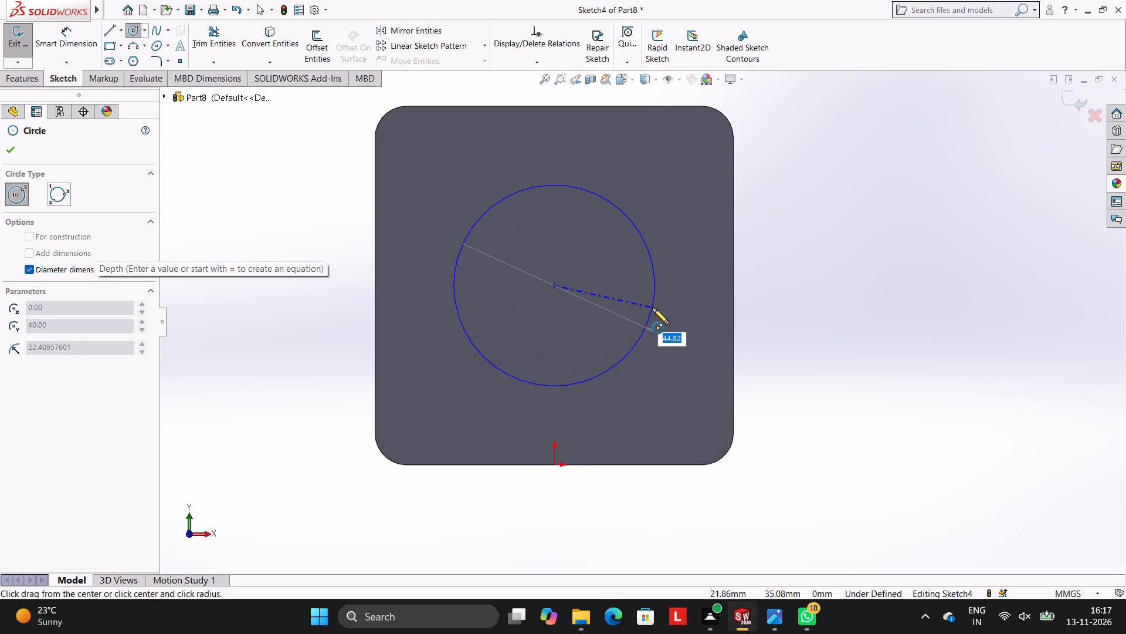
{"action": "type", "text": "85"}
{"action": "key", "text": "Return"}
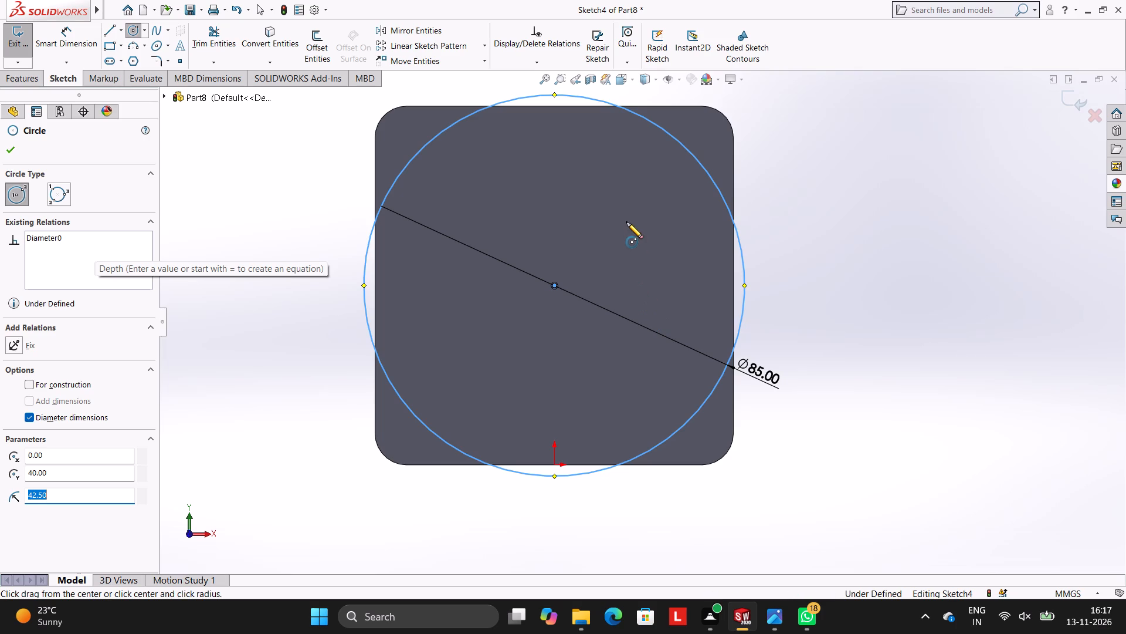
Draw a 66 mm horizontal line along the face's upper straight edge, between the ends of its corner fillets.
{"action": "scroll", "coordinate": [626, 222], "scroll_direction": "down", "scroll_amount": 2}
{"action": "scroll", "coordinate": [647, 227], "scroll_direction": "up", "scroll_amount": 2}
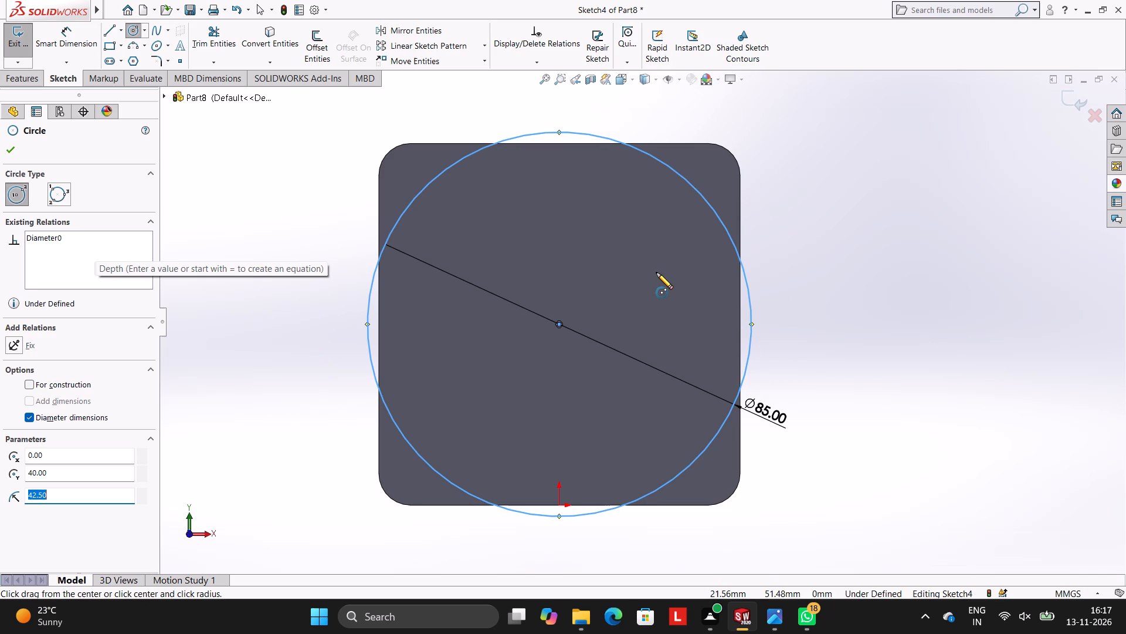
{"action": "scroll", "coordinate": [673, 226], "scroll_direction": "down", "scroll_amount": 1}
{"action": "scroll", "coordinate": [673, 226], "scroll_direction": "up", "scroll_amount": 1}
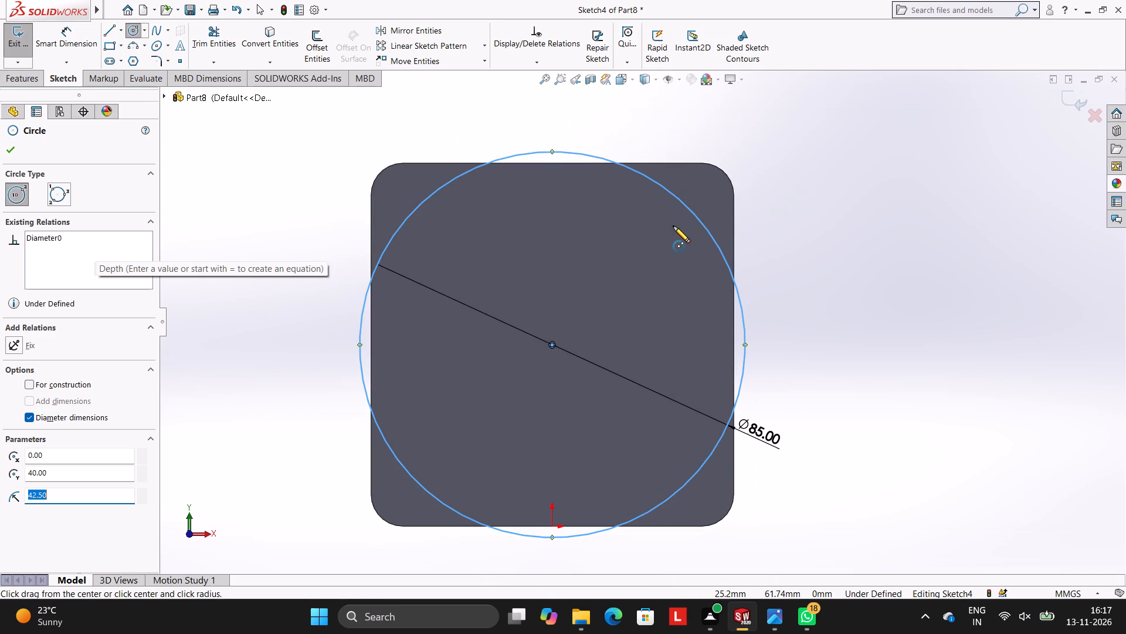
{"action": "left_click", "coordinate": [109, 29]}
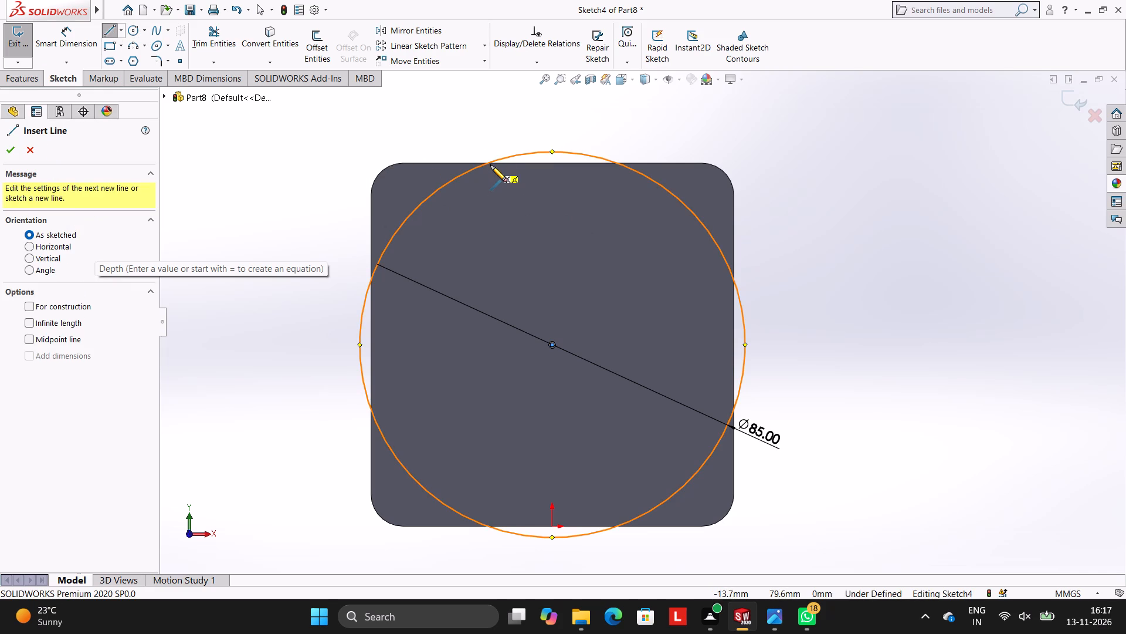
{"action": "left_click", "coordinate": [403, 163]}
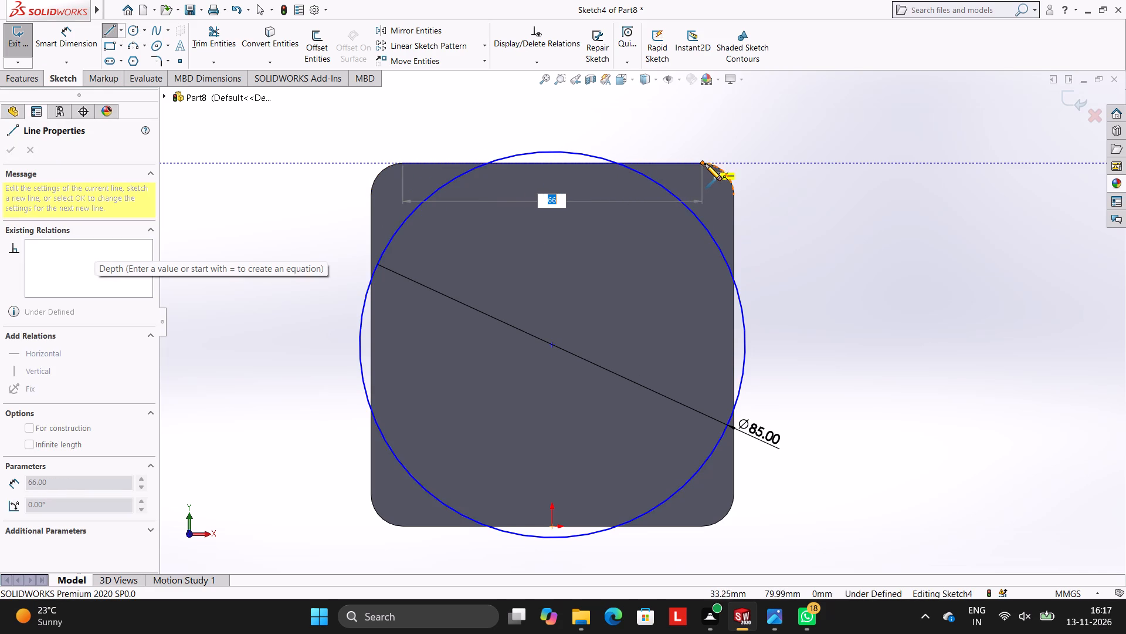
{"action": "left_click", "coordinate": [701, 164]}
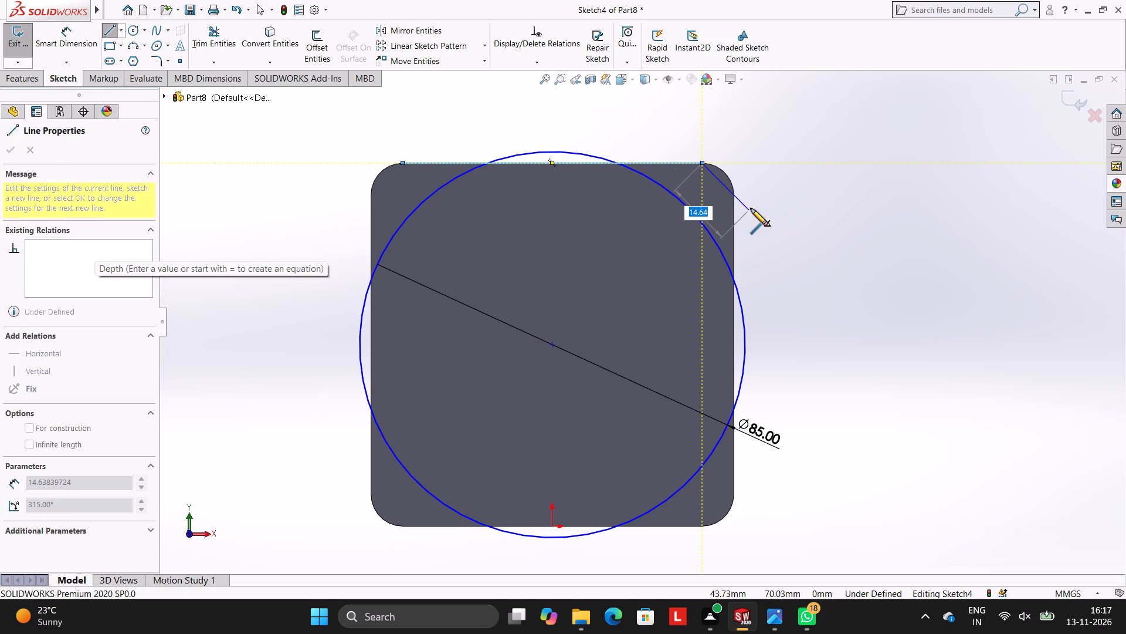
{"action": "key", "text": "Escape"}
{"action": "key", "text": "Escape"}
{"action": "key", "text": "Escape"}
Draw a vertical line along the face's left straight edge, between the ends of its corner fillets.
{"action": "left_click", "coordinate": [114, 29]}
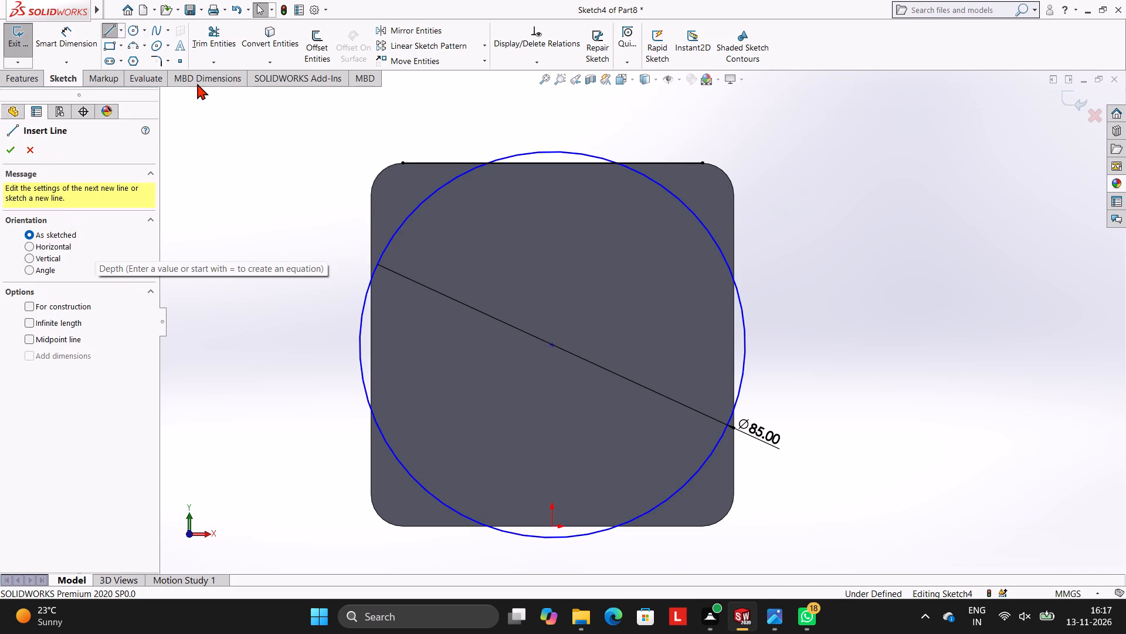
{"action": "left_click", "coordinate": [371, 194]}
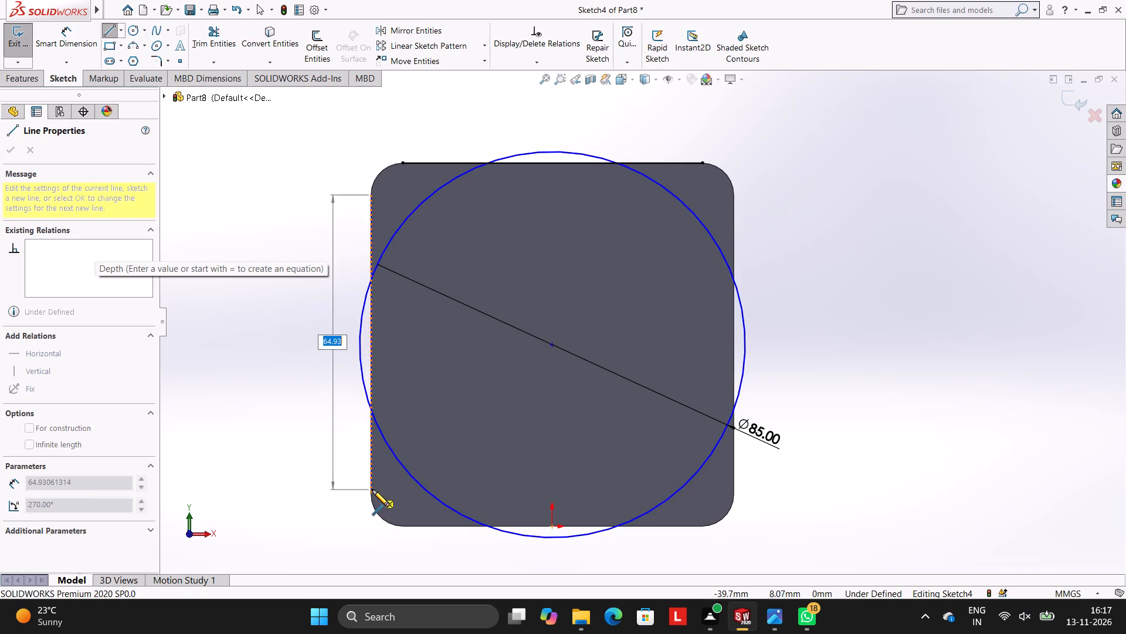
{"action": "left_click", "coordinate": [371, 494]}
{"action": "key", "text": "Escape"}
{"action": "key", "text": "Escape"}
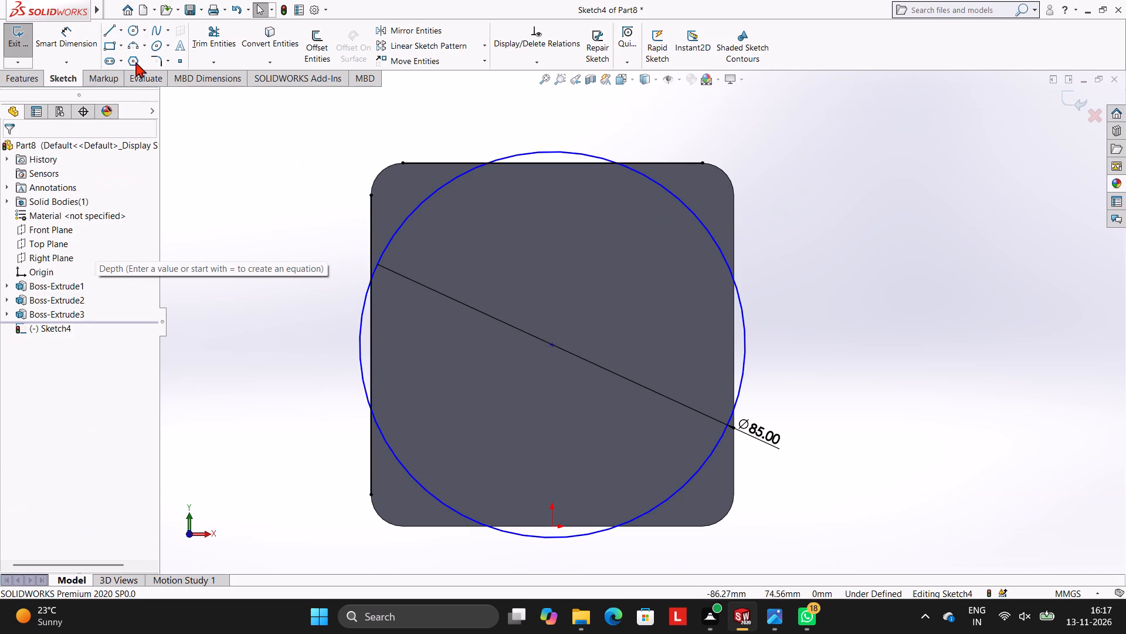
Draw a horizontal line along the face's lower straight edge, between the ends of its corner fillets.
{"action": "left_click", "coordinate": [106, 29]}
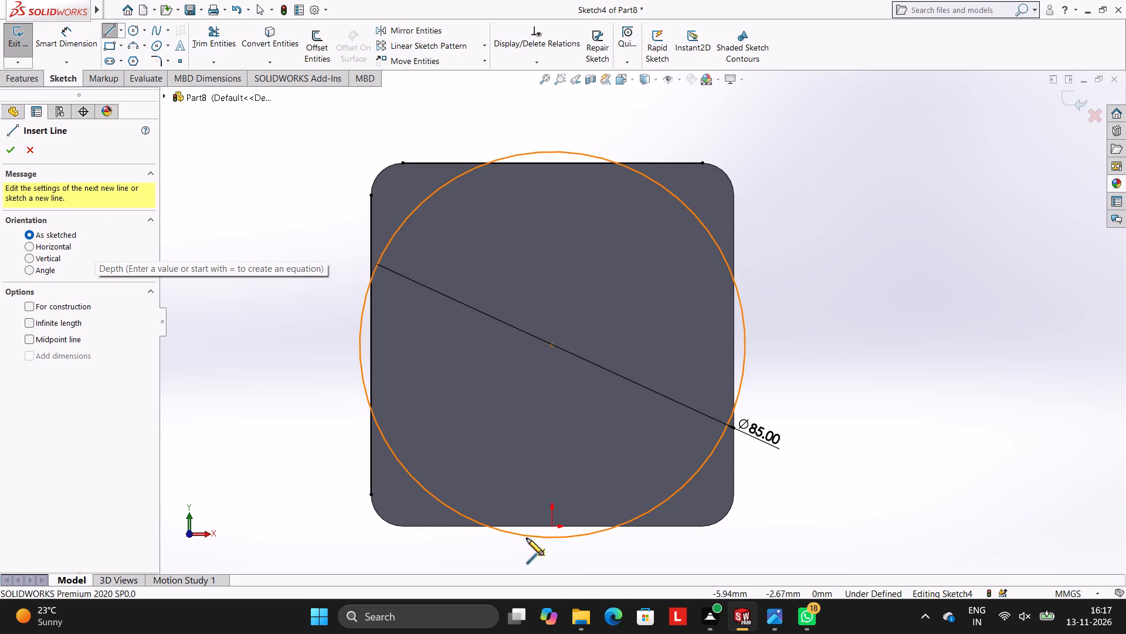
{"action": "left_click", "coordinate": [401, 527]}
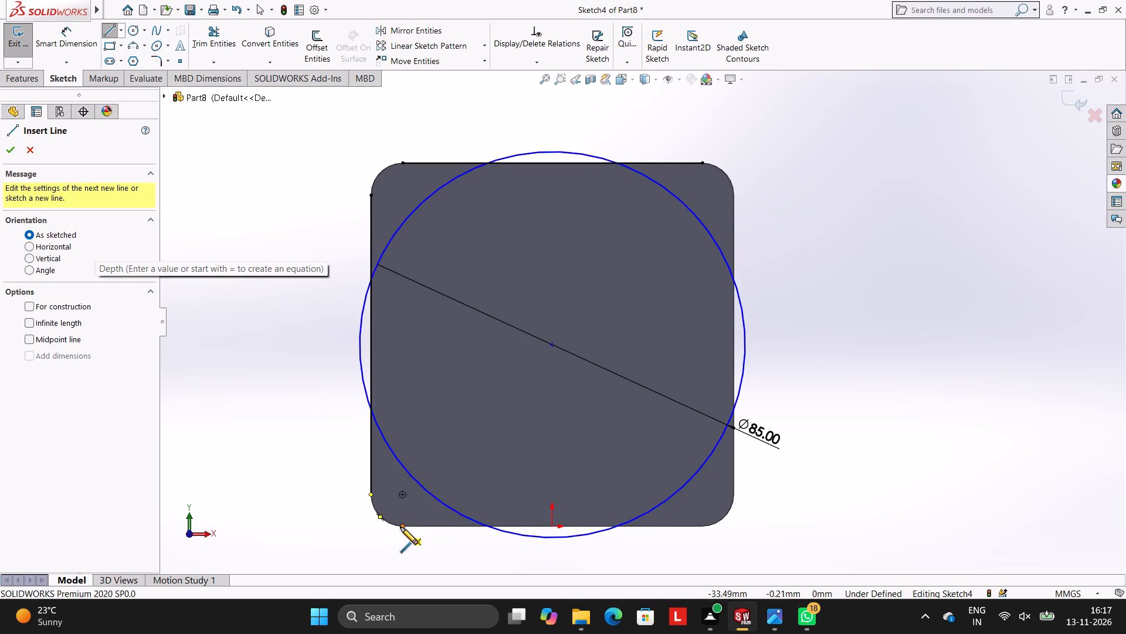
{"action": "left_click", "coordinate": [703, 524]}
{"action": "key", "text": "Escape"}
{"action": "key", "text": "Escape"}
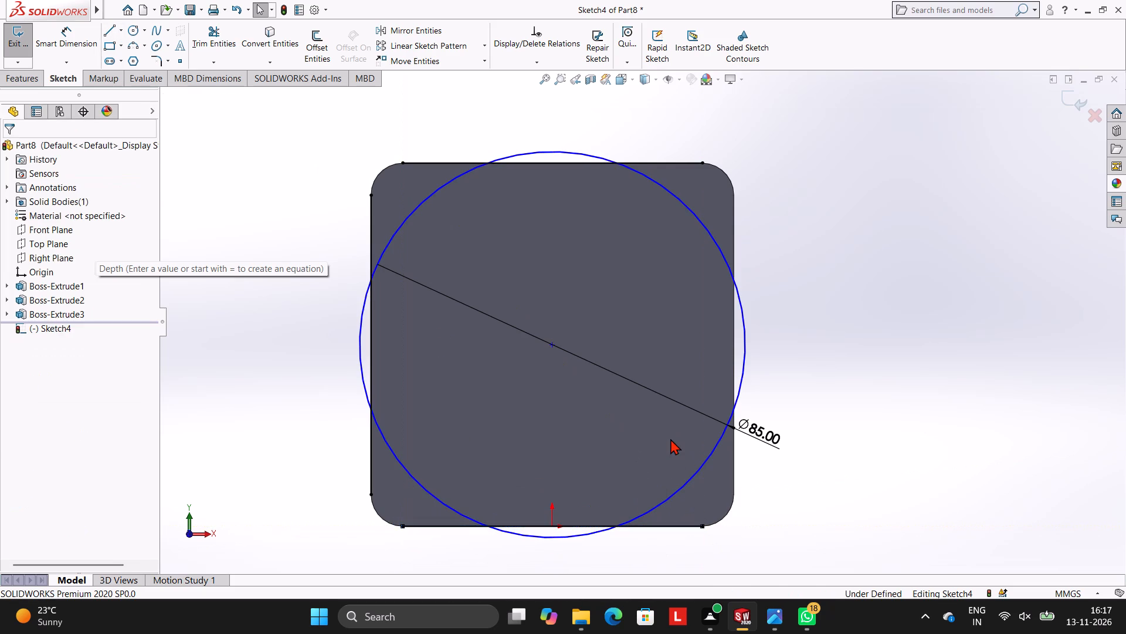
Draw a vertical line along the face's right straight edge, between the ends of its corner fillets.
{"action": "left_click", "coordinate": [102, 31]}
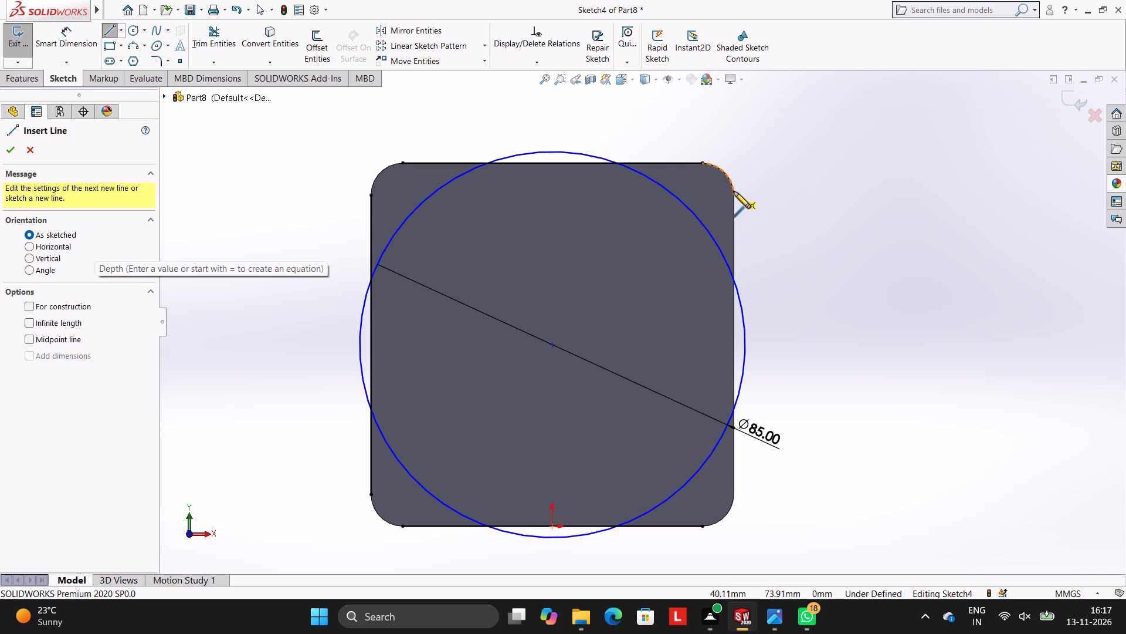
{"action": "left_click", "coordinate": [735, 197]}
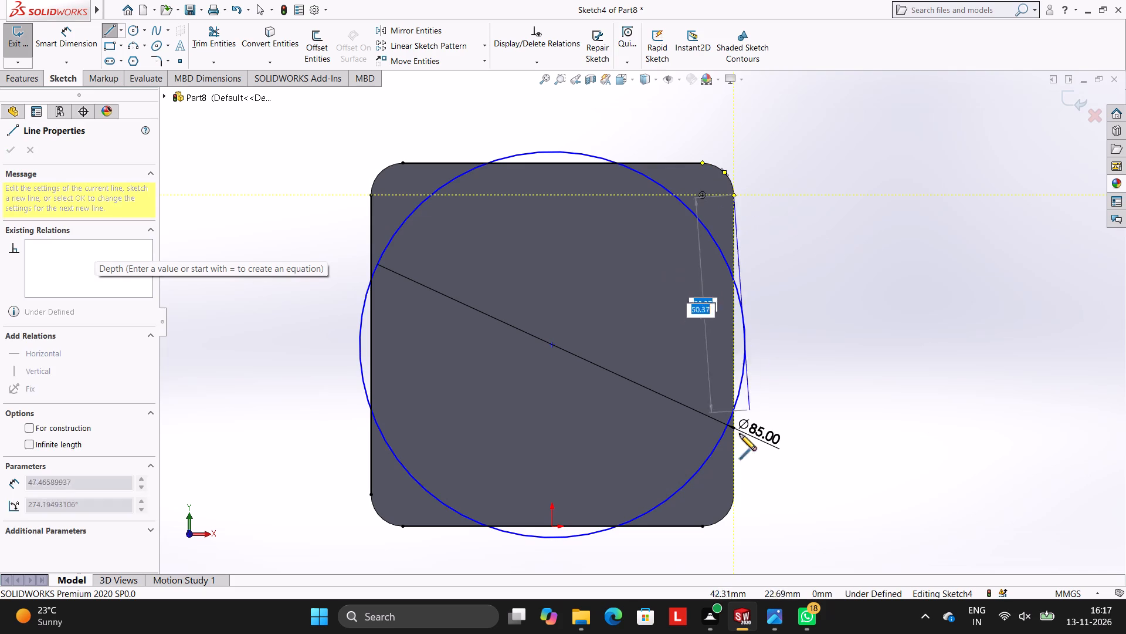
{"action": "left_click", "coordinate": [734, 496]}
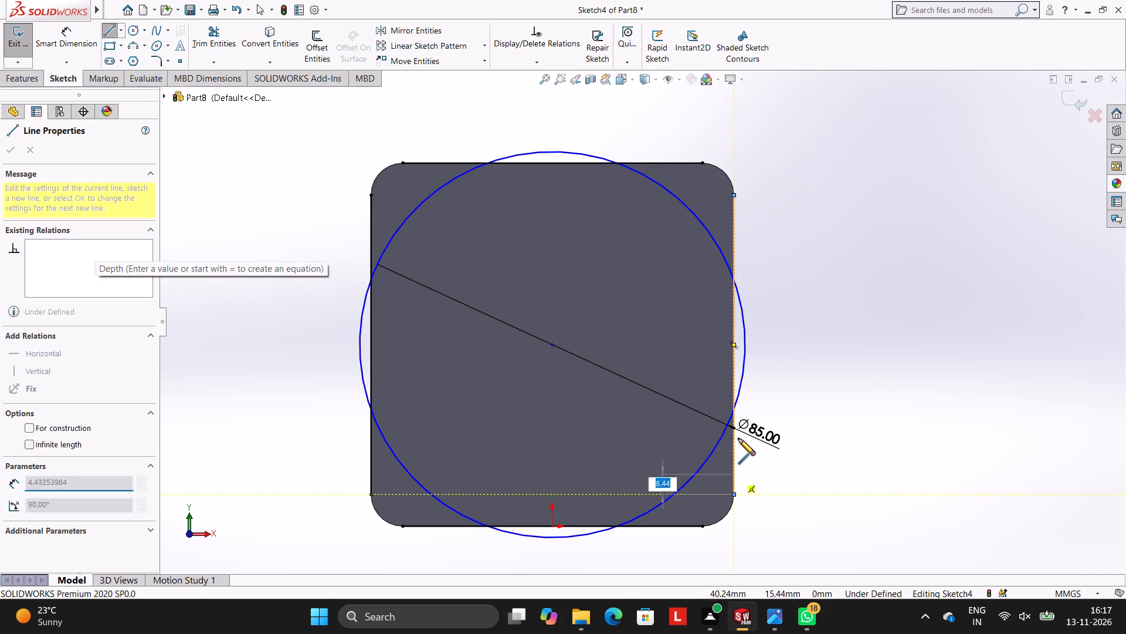
{"action": "key", "text": "Escape"}
{"action": "key", "text": "Escape"}
Trim away the four arcs of the 85 mm circle that bulge past the plate's edge lines.
{"action": "left_click", "coordinate": [213, 30]}
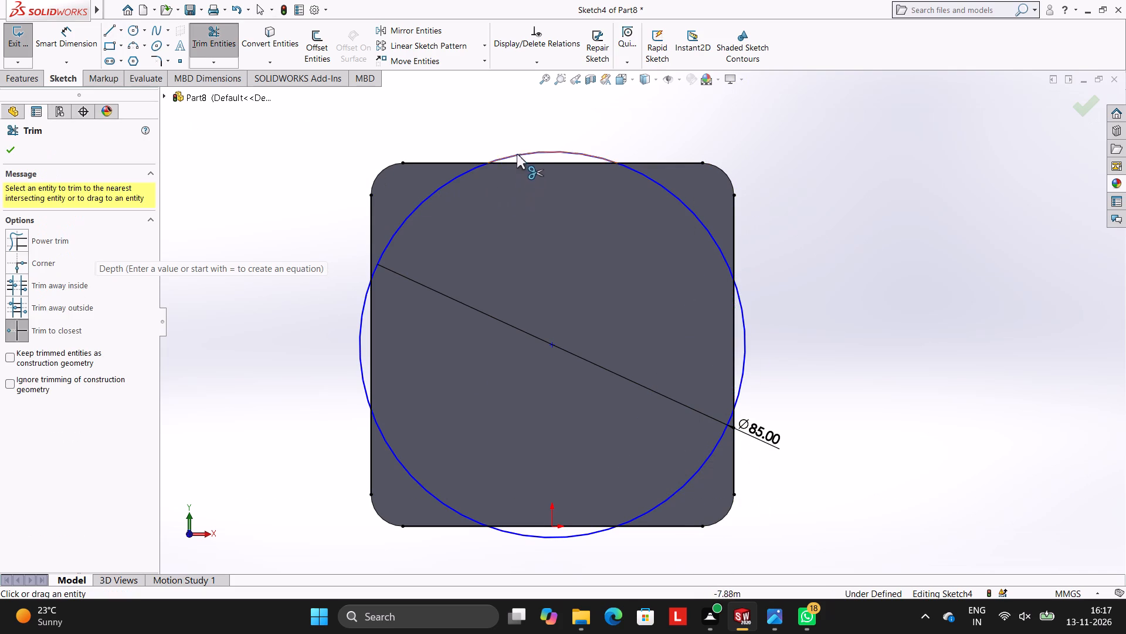
{"action": "left_click", "coordinate": [521, 154]}
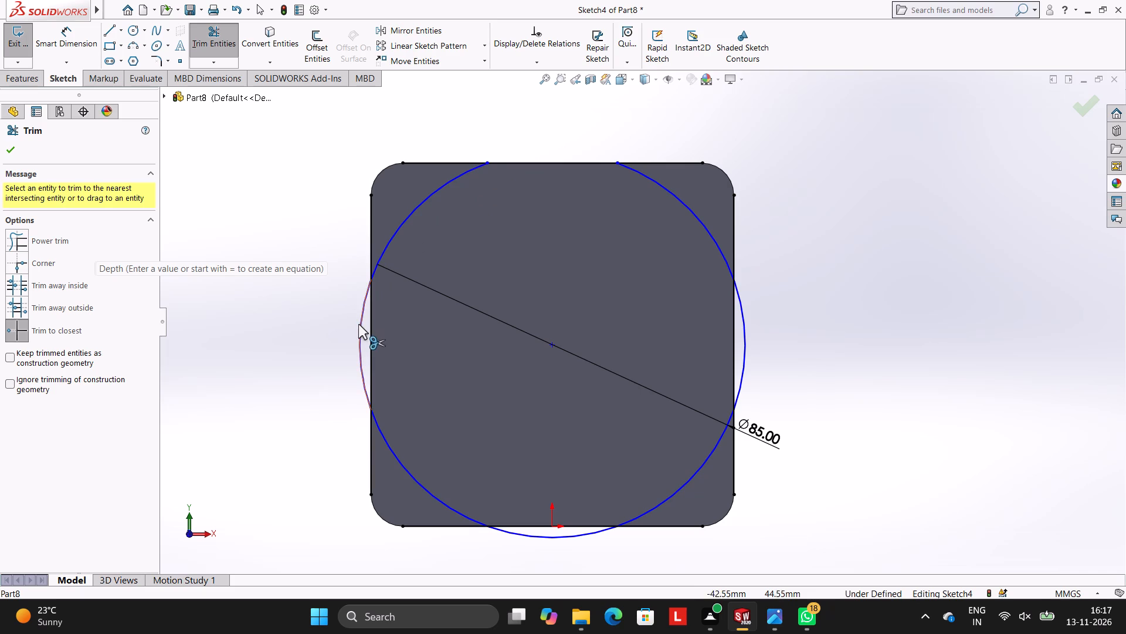
{"action": "left_click", "coordinate": [358, 324]}
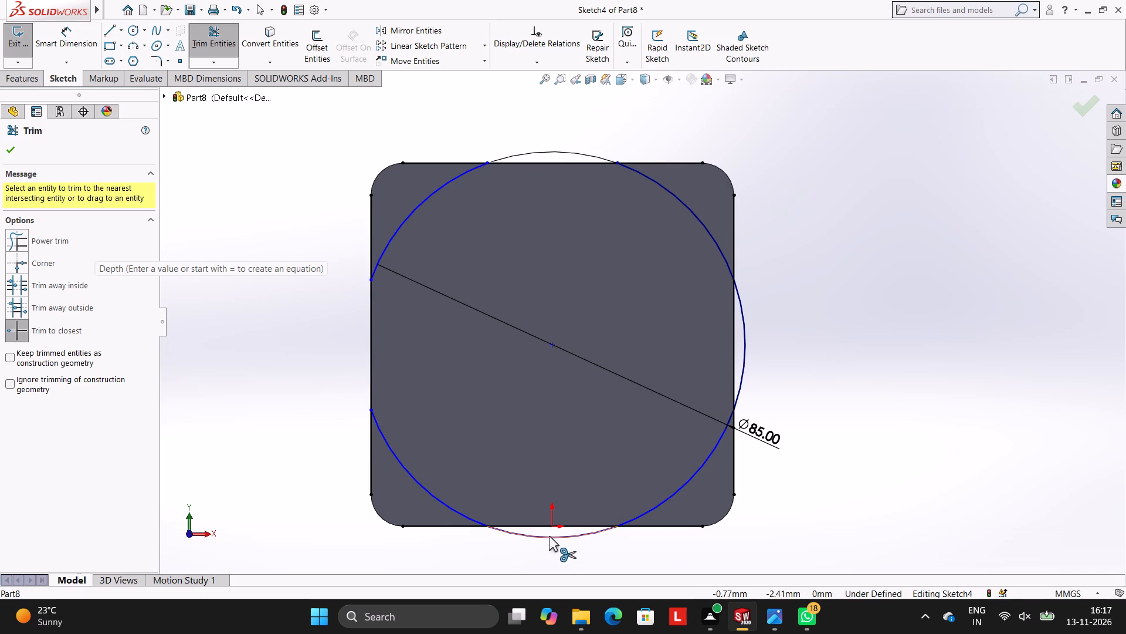
{"action": "left_click", "coordinate": [549, 536]}
{"action": "left_click", "coordinate": [744, 362]}
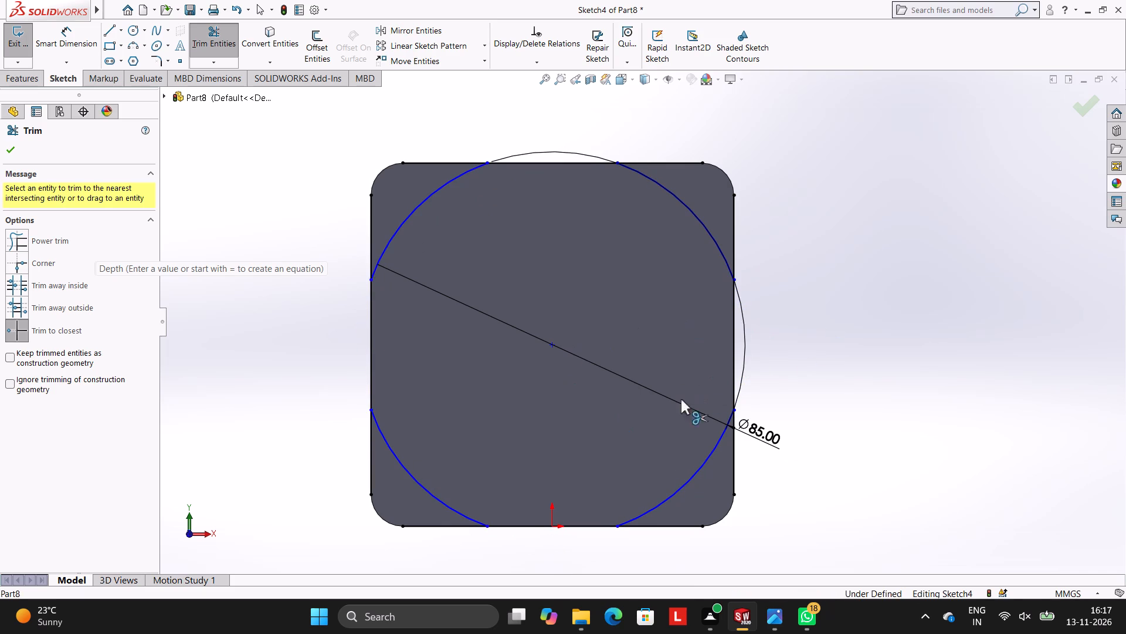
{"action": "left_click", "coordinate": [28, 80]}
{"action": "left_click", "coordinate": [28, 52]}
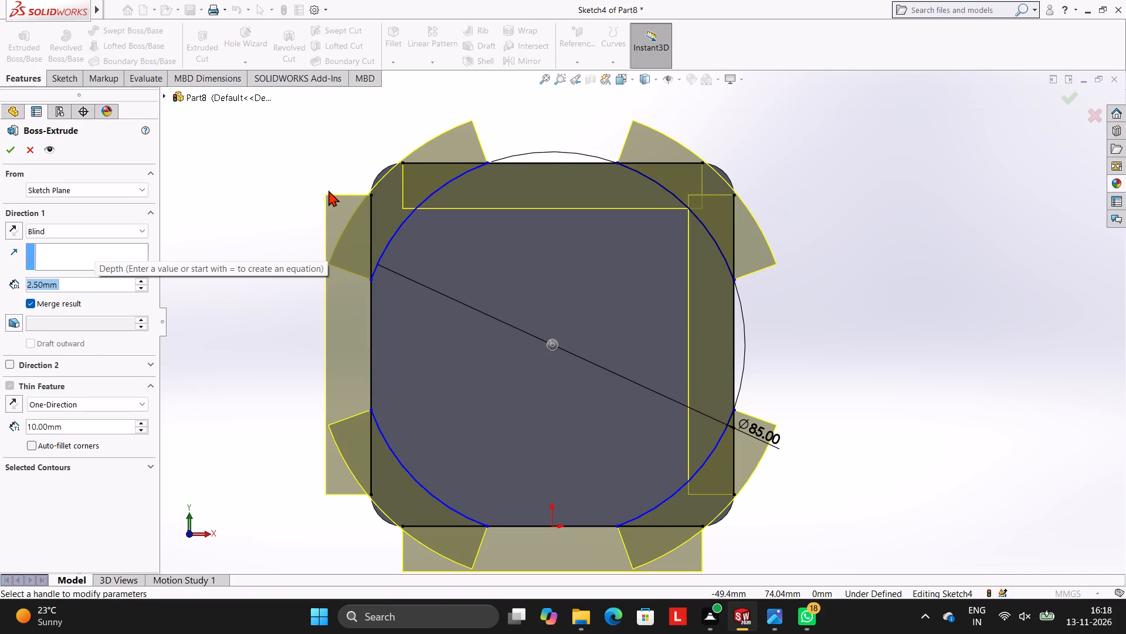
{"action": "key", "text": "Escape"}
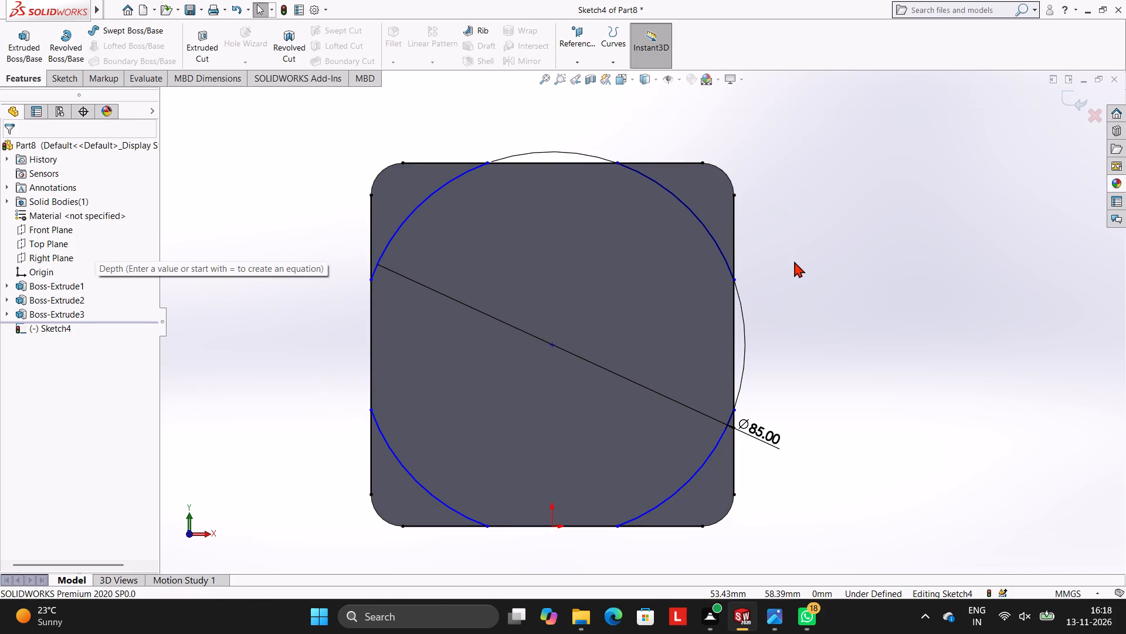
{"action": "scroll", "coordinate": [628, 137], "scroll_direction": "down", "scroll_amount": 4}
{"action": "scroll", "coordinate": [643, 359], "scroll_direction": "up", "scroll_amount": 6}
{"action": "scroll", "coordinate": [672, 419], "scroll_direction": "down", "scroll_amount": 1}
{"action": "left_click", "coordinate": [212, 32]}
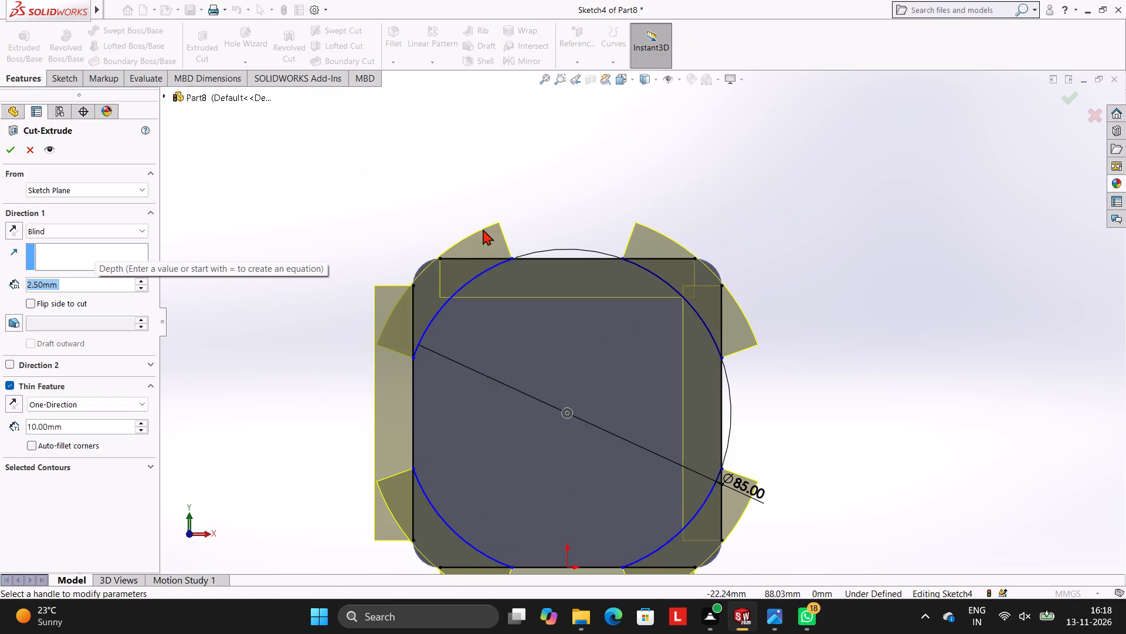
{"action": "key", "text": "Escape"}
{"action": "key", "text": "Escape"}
Trim the ends of all four edge lines that extend beyond the circle's arcs, leaving one closed circle-with-flats profile.
{"action": "left_click", "coordinate": [67, 75]}
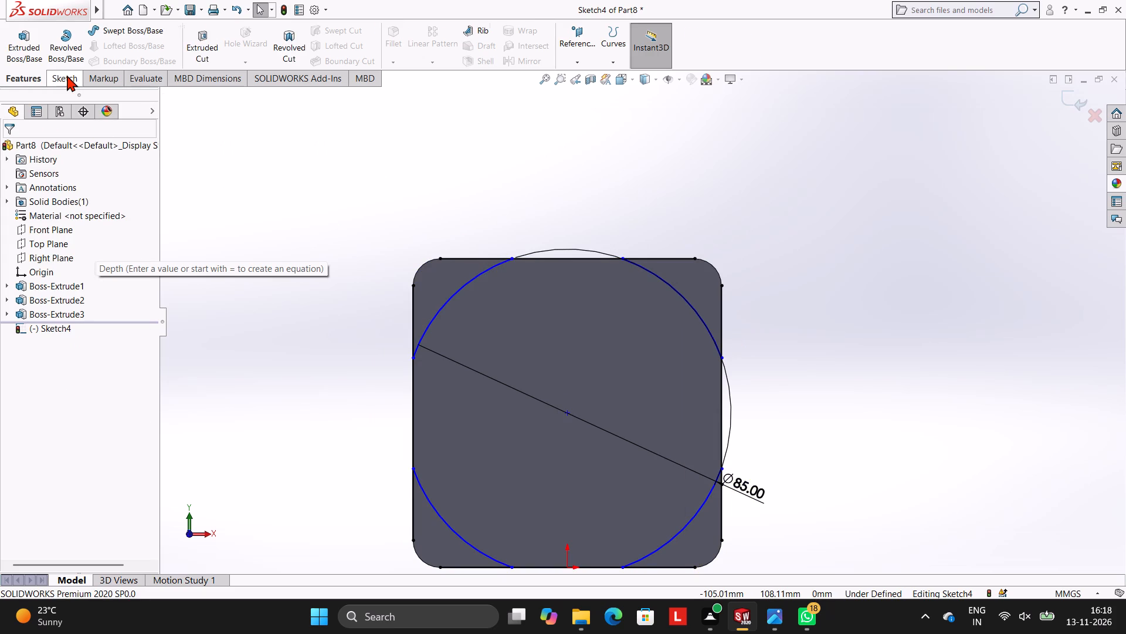
{"action": "left_click", "coordinate": [221, 38]}
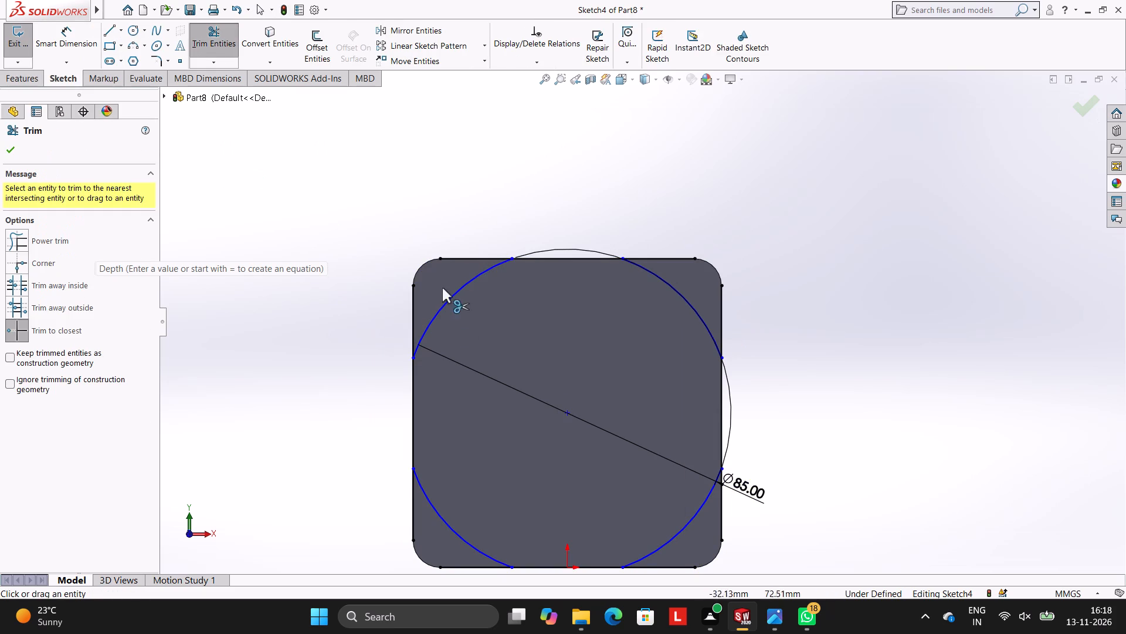
{"action": "left_click", "coordinate": [466, 259]}
{"action": "left_click", "coordinate": [413, 295]}
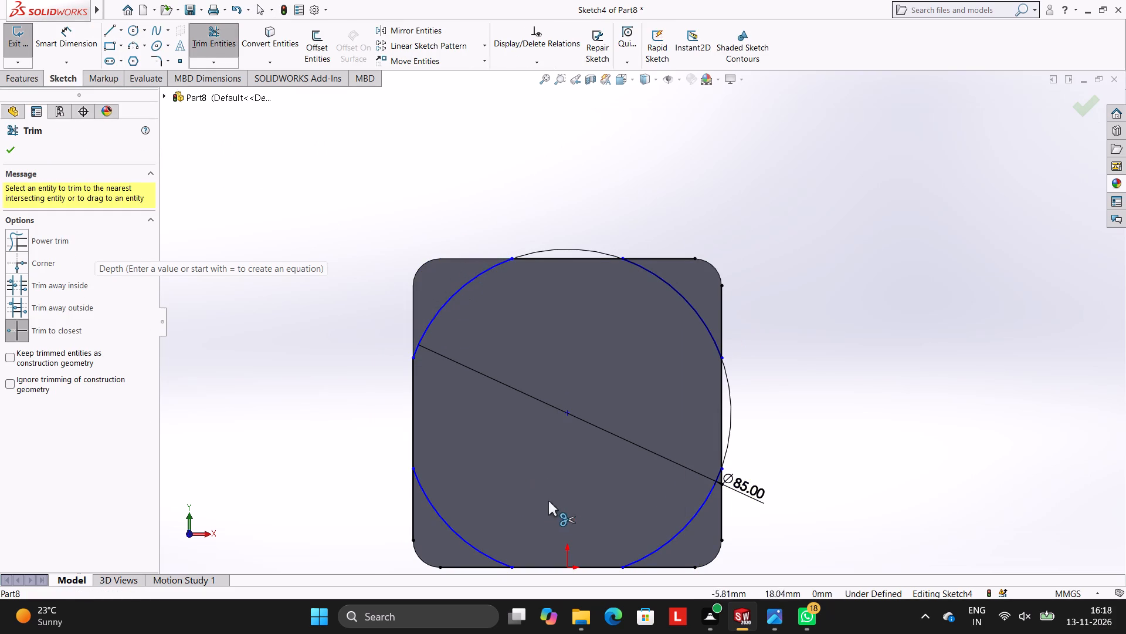
{"action": "scroll", "coordinate": [552, 504], "scroll_direction": "up", "scroll_amount": 2}
{"action": "scroll", "coordinate": [583, 467], "scroll_direction": "down", "scroll_amount": 2}
{"action": "left_click", "coordinate": [686, 206]}
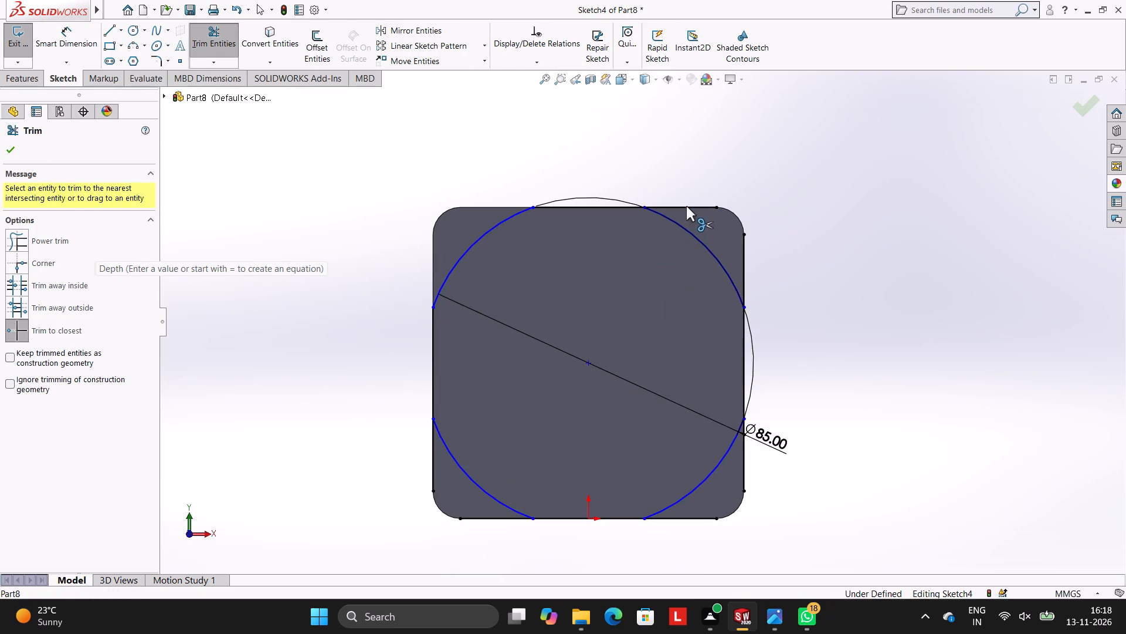
{"action": "left_click", "coordinate": [746, 257]}
{"action": "left_click", "coordinate": [741, 466]}
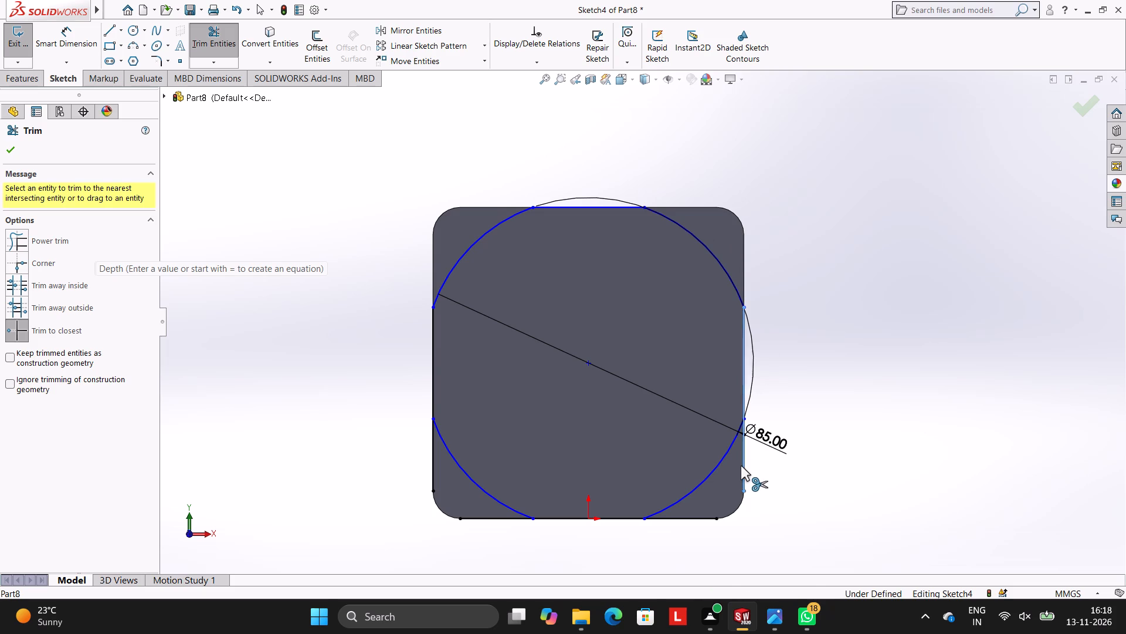
{"action": "left_click", "coordinate": [700, 515]}
{"action": "left_click", "coordinate": [491, 518]}
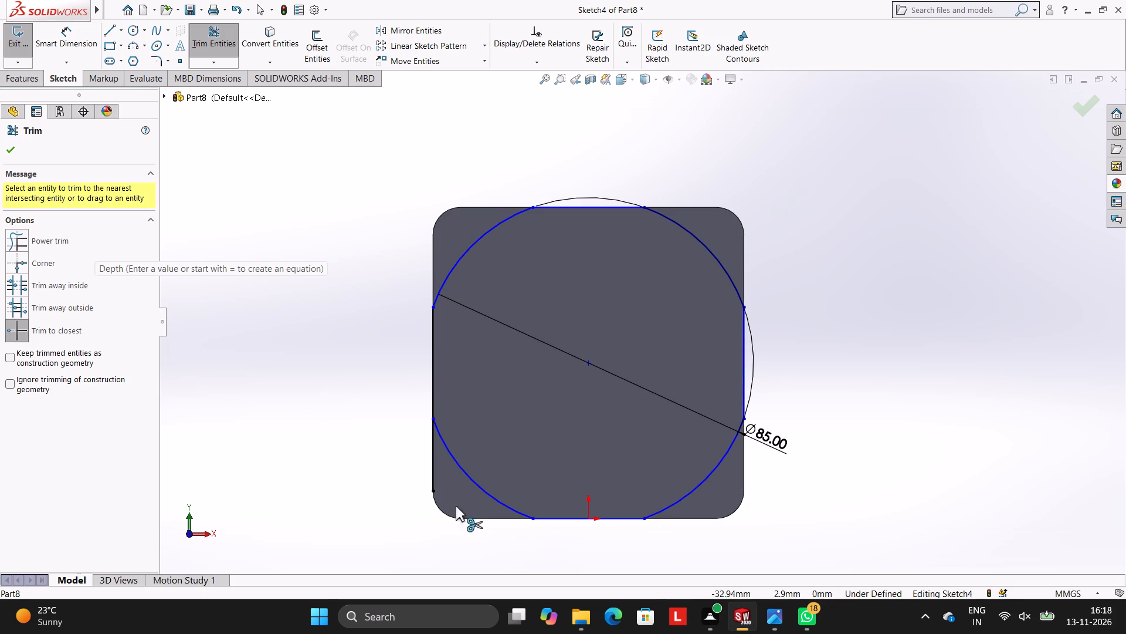
{"action": "left_click", "coordinate": [433, 483]}
{"action": "key", "text": "Escape"}
{"action": "key", "text": "Escape"}
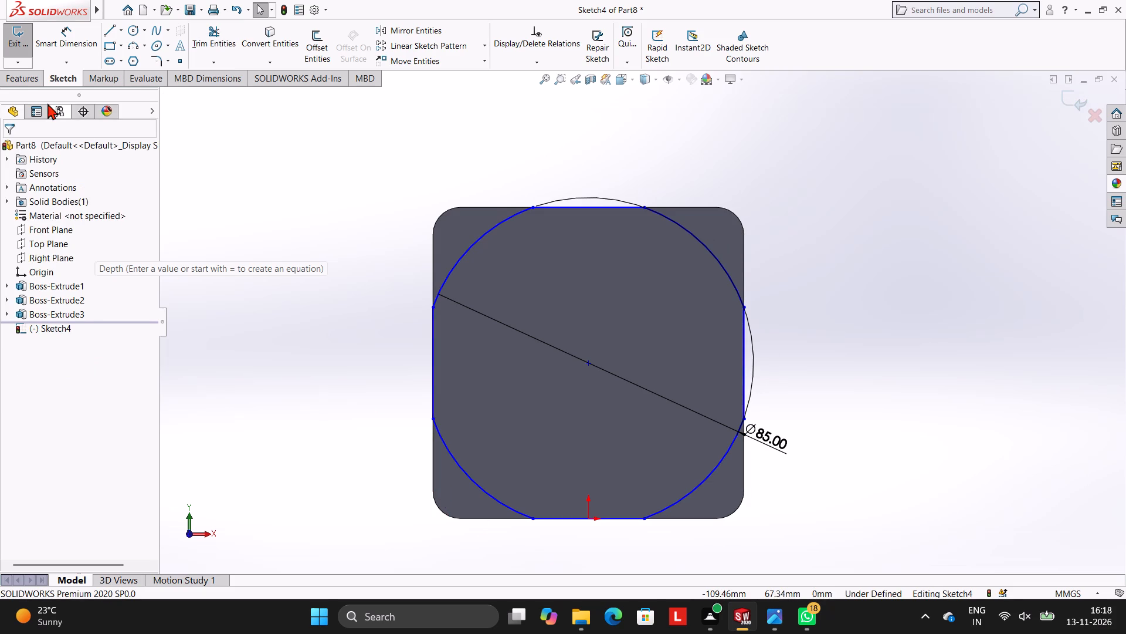
Dimension the profile's upper flat at 40 mm from the circle's centre.
{"action": "left_click", "coordinate": [20, 75]}
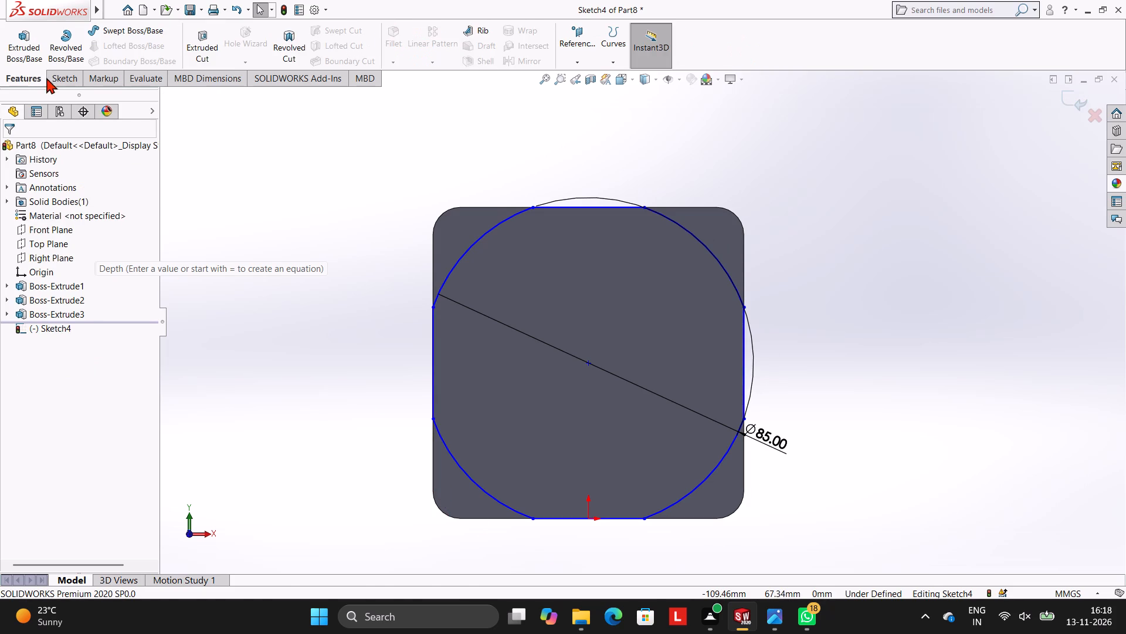
{"action": "left_click", "coordinate": [69, 76]}
{"action": "left_click", "coordinate": [81, 41]}
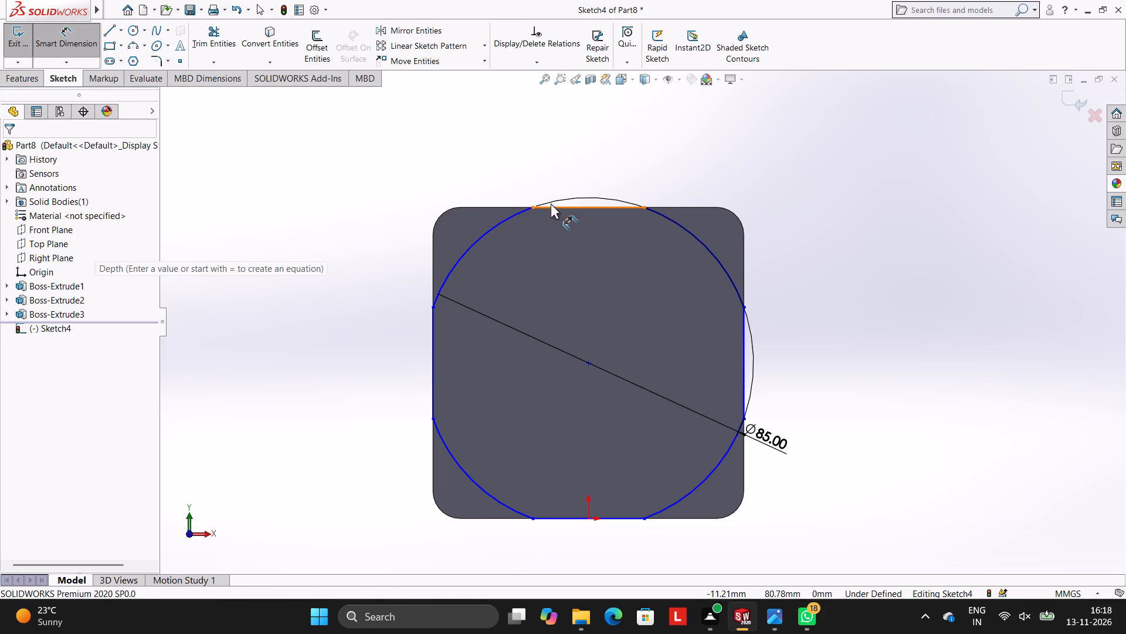
{"action": "left_click", "coordinate": [572, 208]}
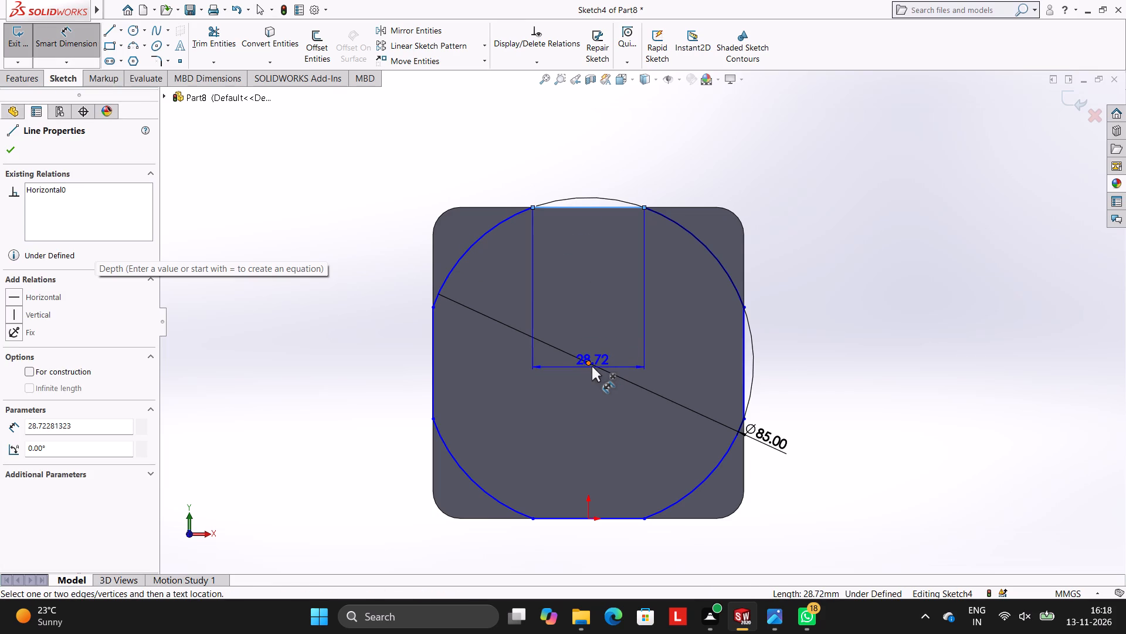
{"action": "left_click", "coordinate": [588, 365]}
{"action": "left_click", "coordinate": [389, 329]}
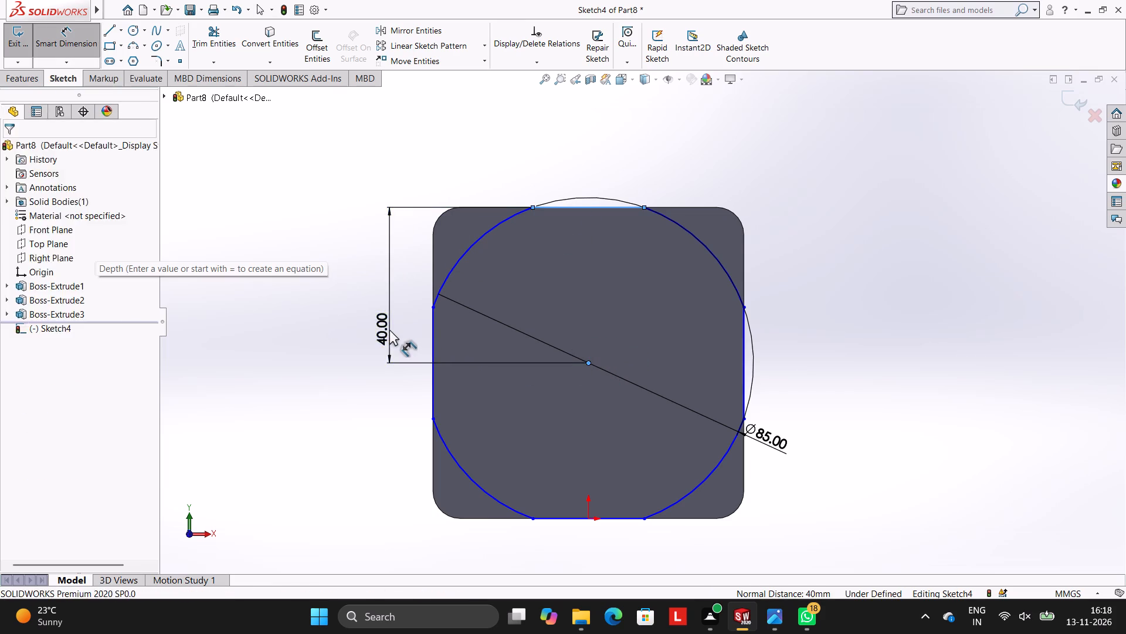
{"action": "left_click", "coordinate": [342, 306]}
{"action": "left_click", "coordinate": [286, 301]}
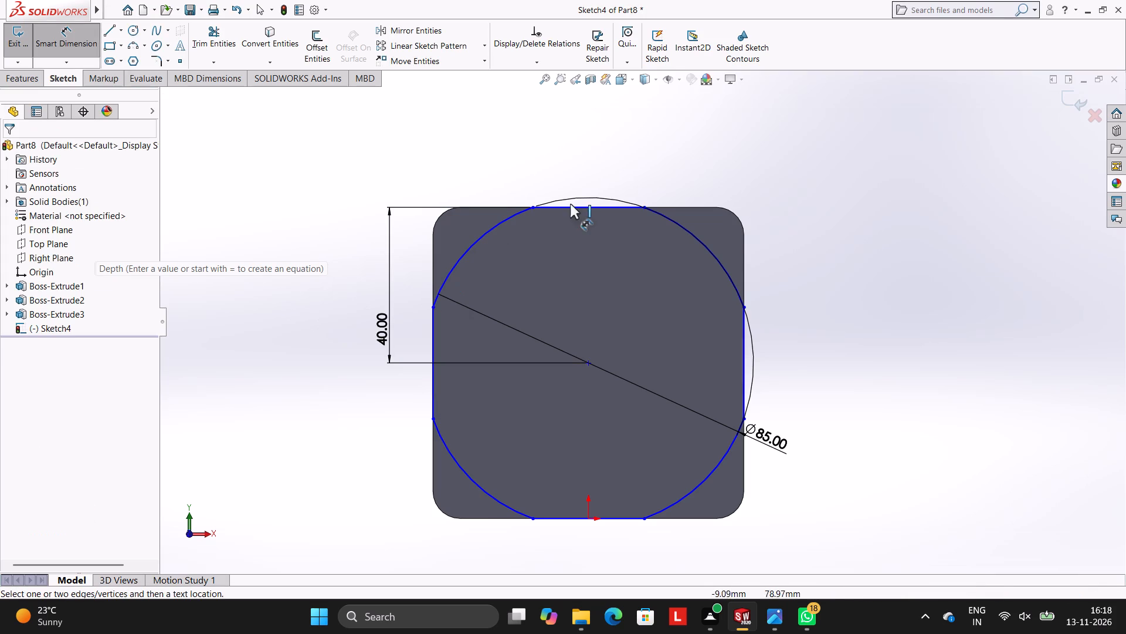
Dimension the vertical distance between the upper flat and the origin on the lower flat at 80 mm.
{"action": "left_click", "coordinate": [569, 207]}
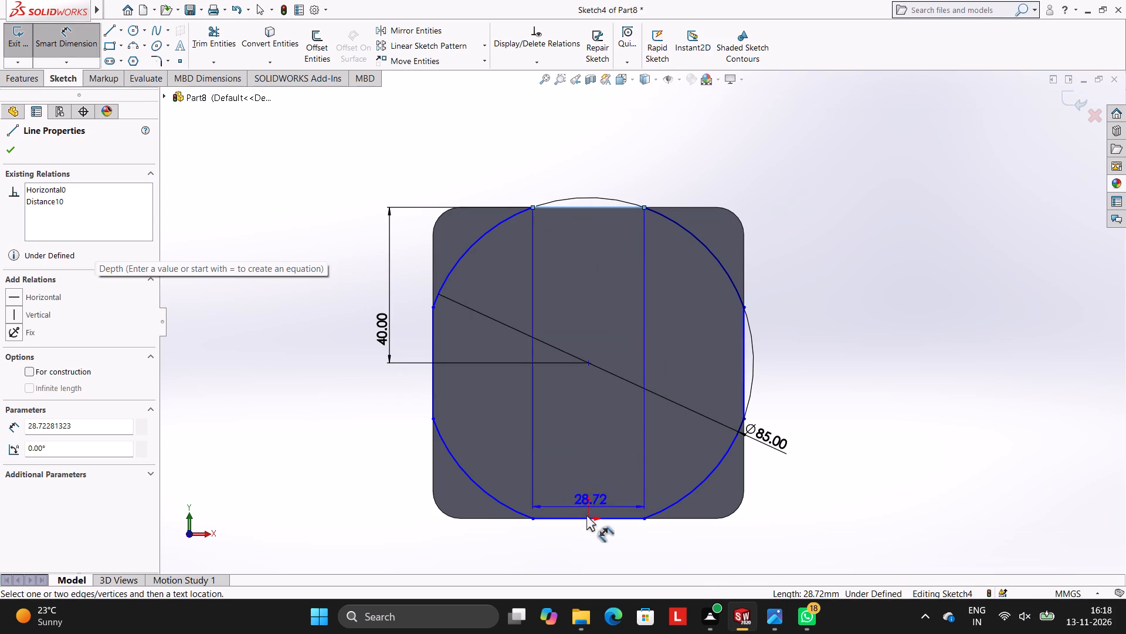
{"action": "left_click", "coordinate": [588, 519]}
{"action": "left_click", "coordinate": [835, 336]}
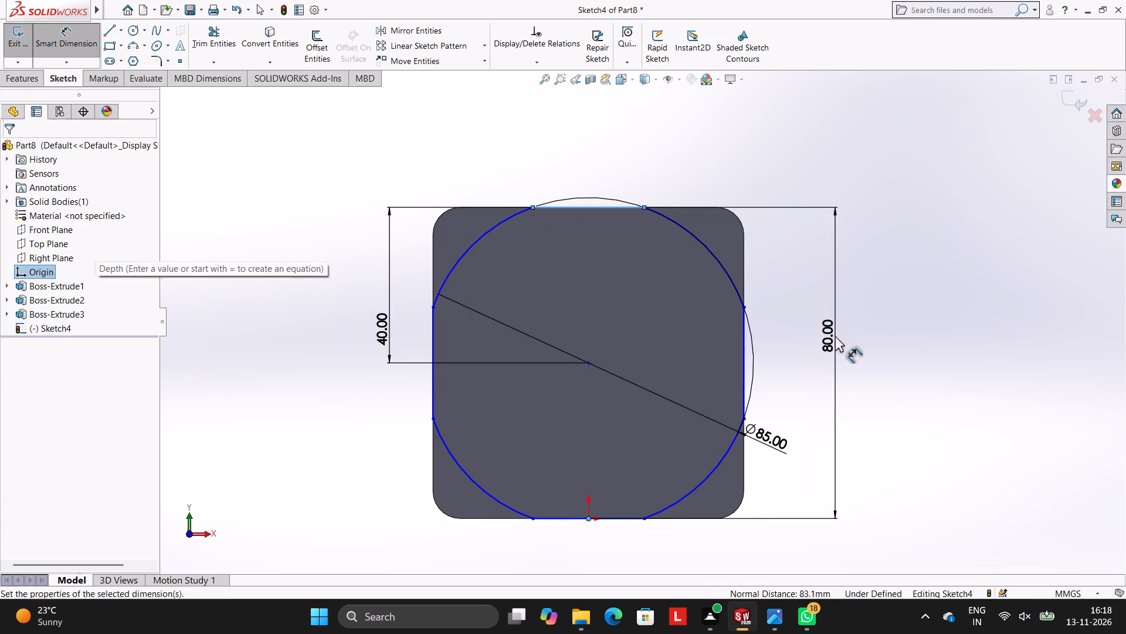
{"action": "left_click", "coordinate": [781, 316]}
{"action": "left_click", "coordinate": [775, 252]}
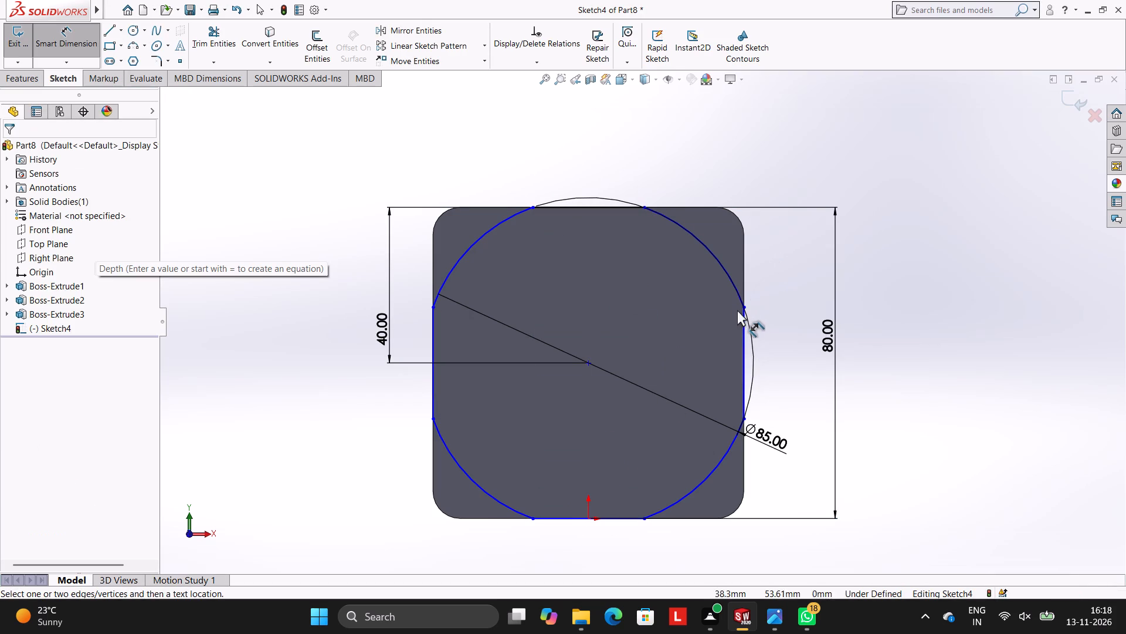
Dimension the horizontal distance from the circle's centre to the right flat's upper endpoint at 40 mm.
{"action": "left_click", "coordinate": [741, 308]}
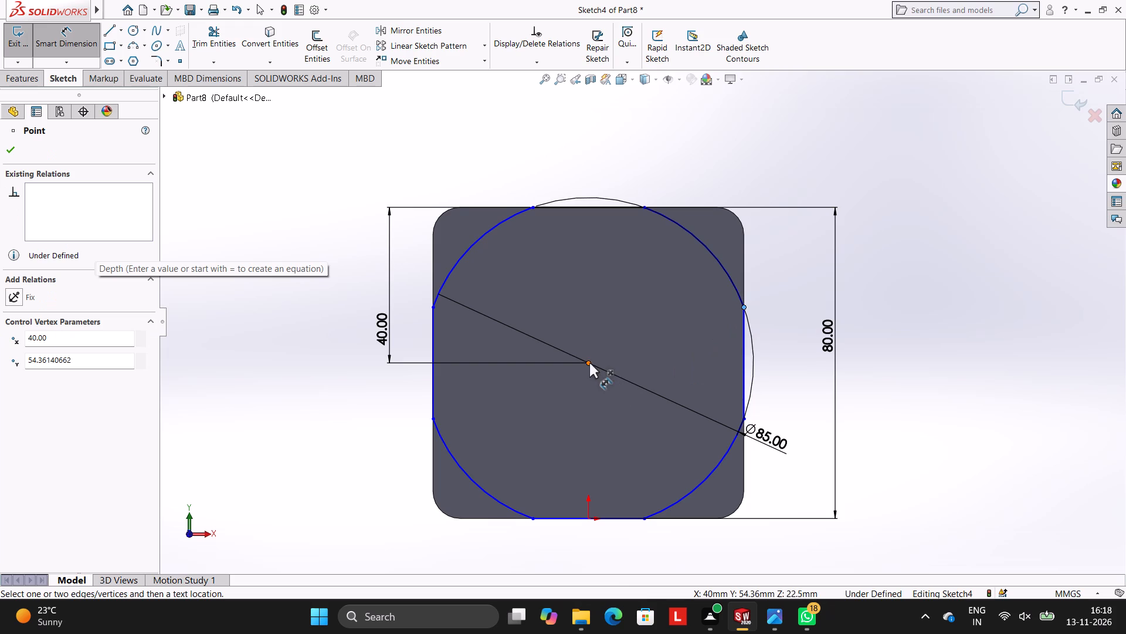
{"action": "left_click", "coordinate": [589, 363]}
{"action": "left_click", "coordinate": [674, 145]}
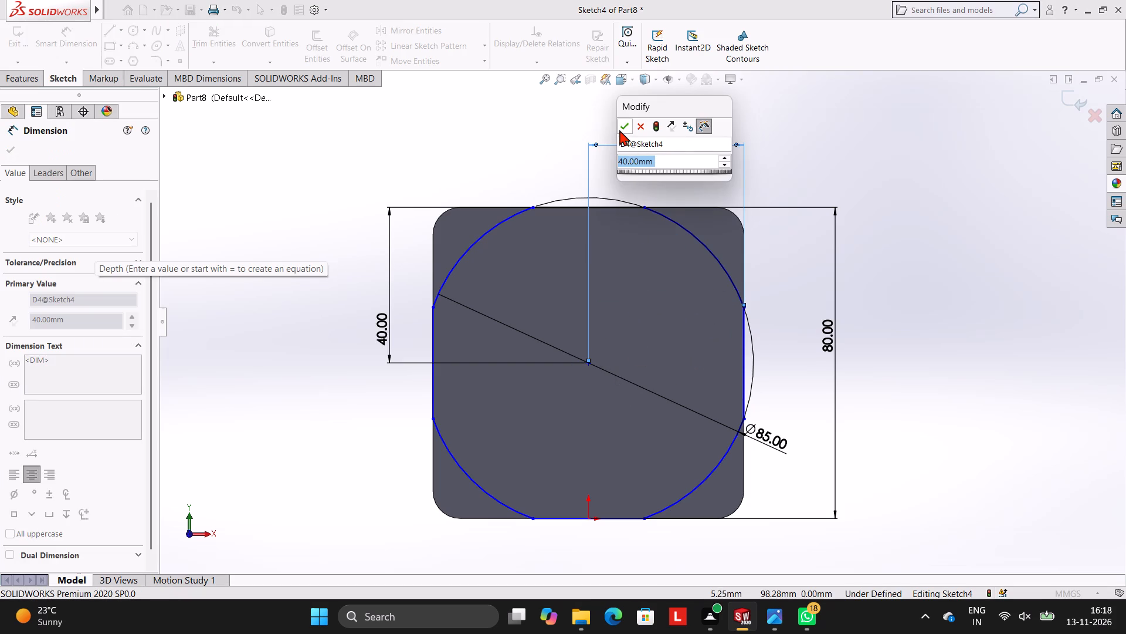
{"action": "left_click", "coordinate": [624, 121]}
{"action": "left_click", "coordinate": [582, 120]}
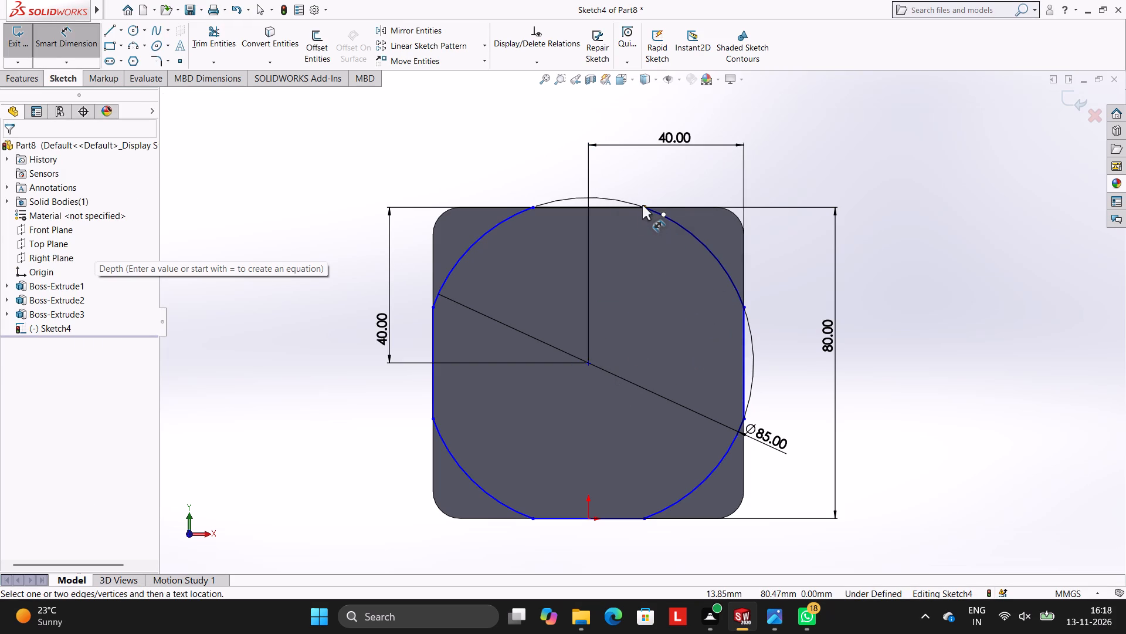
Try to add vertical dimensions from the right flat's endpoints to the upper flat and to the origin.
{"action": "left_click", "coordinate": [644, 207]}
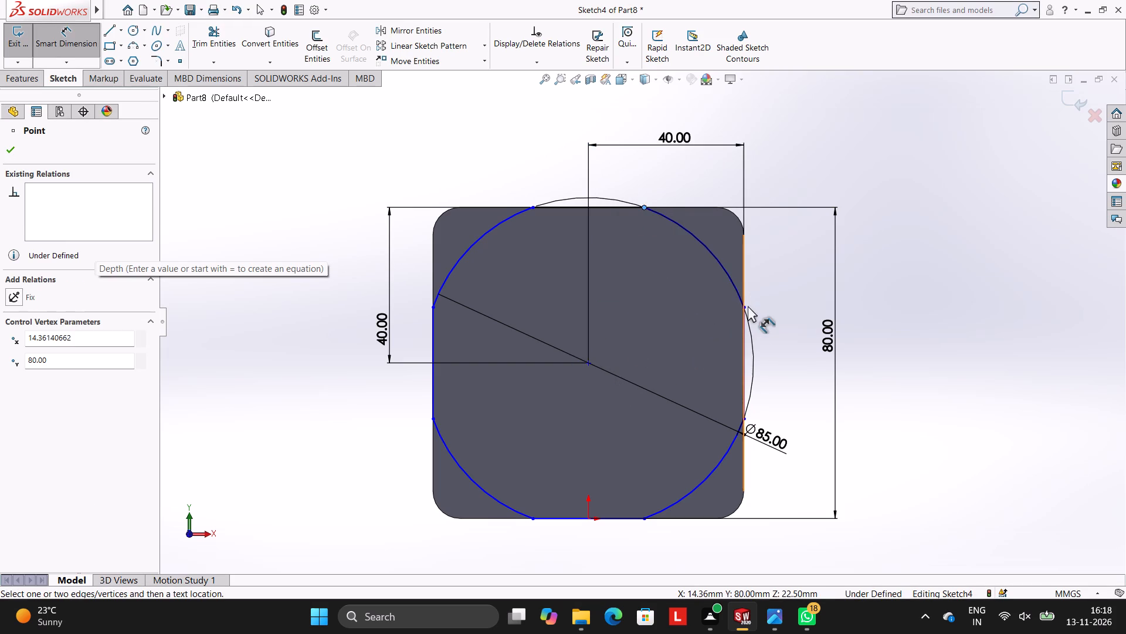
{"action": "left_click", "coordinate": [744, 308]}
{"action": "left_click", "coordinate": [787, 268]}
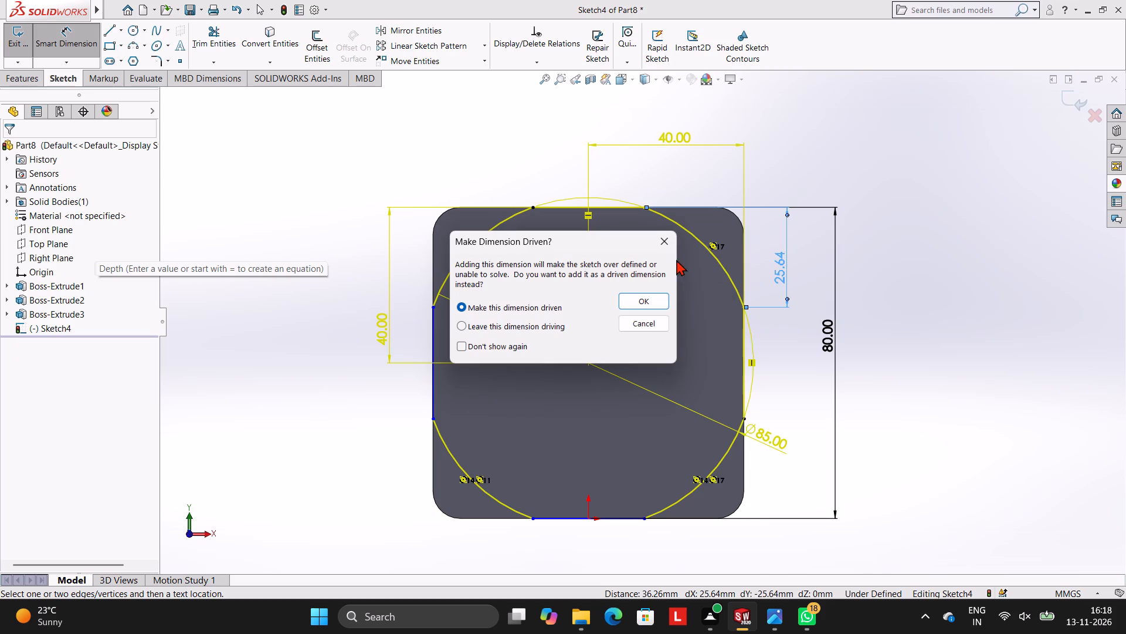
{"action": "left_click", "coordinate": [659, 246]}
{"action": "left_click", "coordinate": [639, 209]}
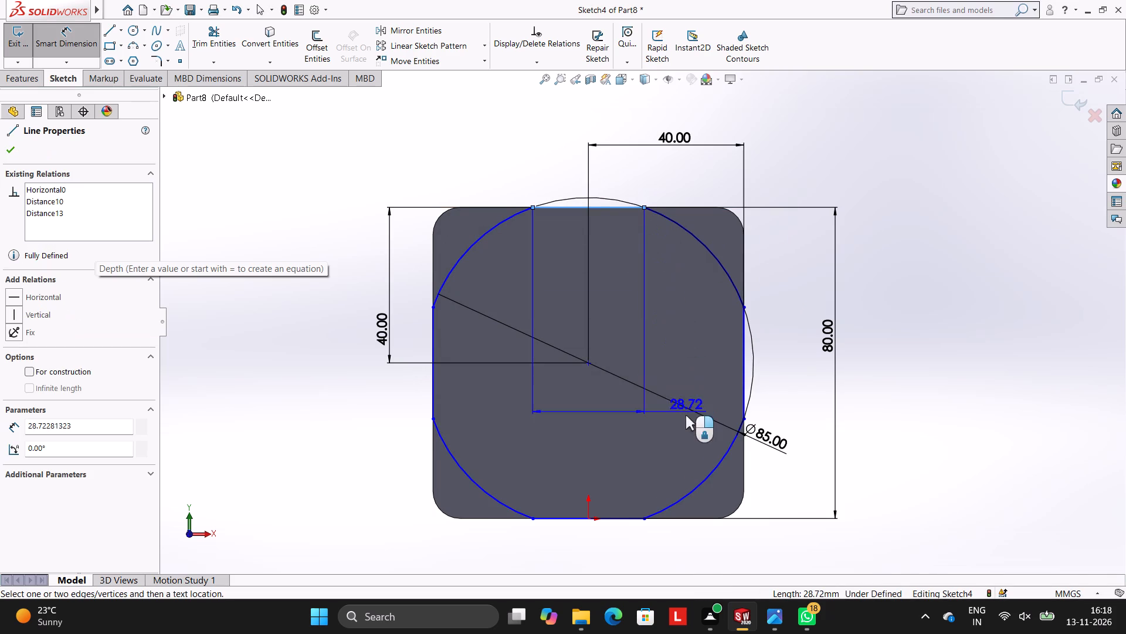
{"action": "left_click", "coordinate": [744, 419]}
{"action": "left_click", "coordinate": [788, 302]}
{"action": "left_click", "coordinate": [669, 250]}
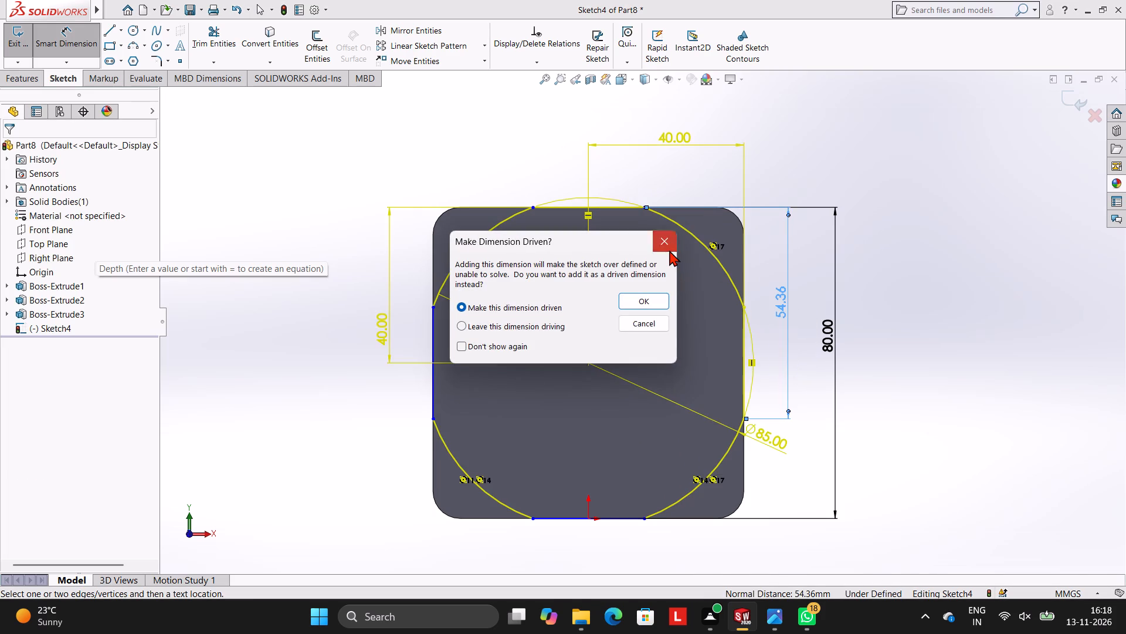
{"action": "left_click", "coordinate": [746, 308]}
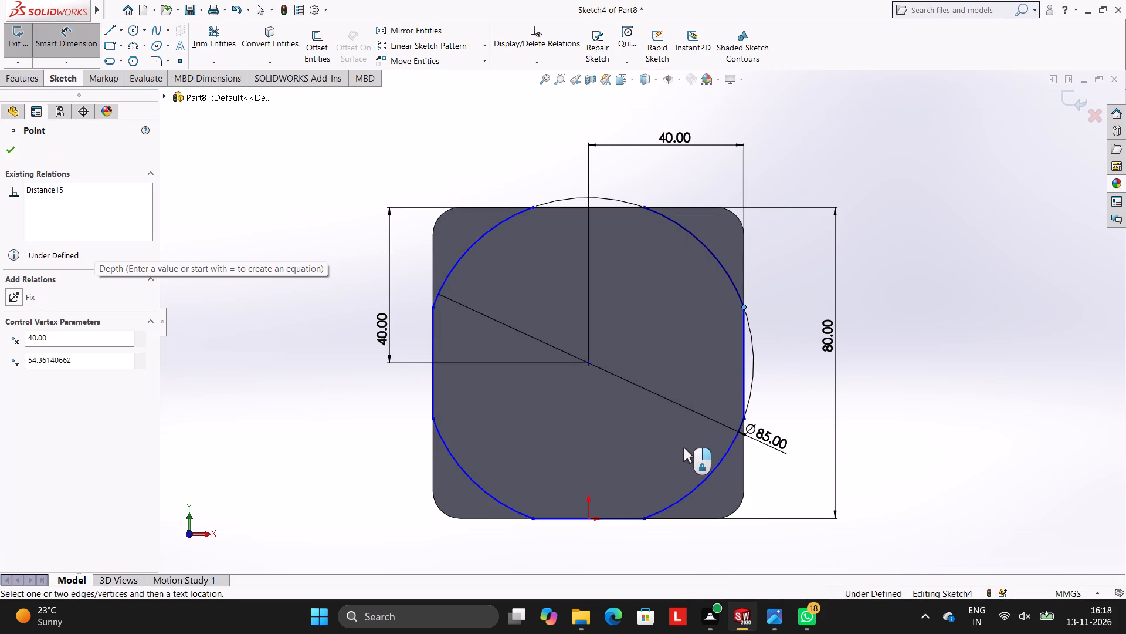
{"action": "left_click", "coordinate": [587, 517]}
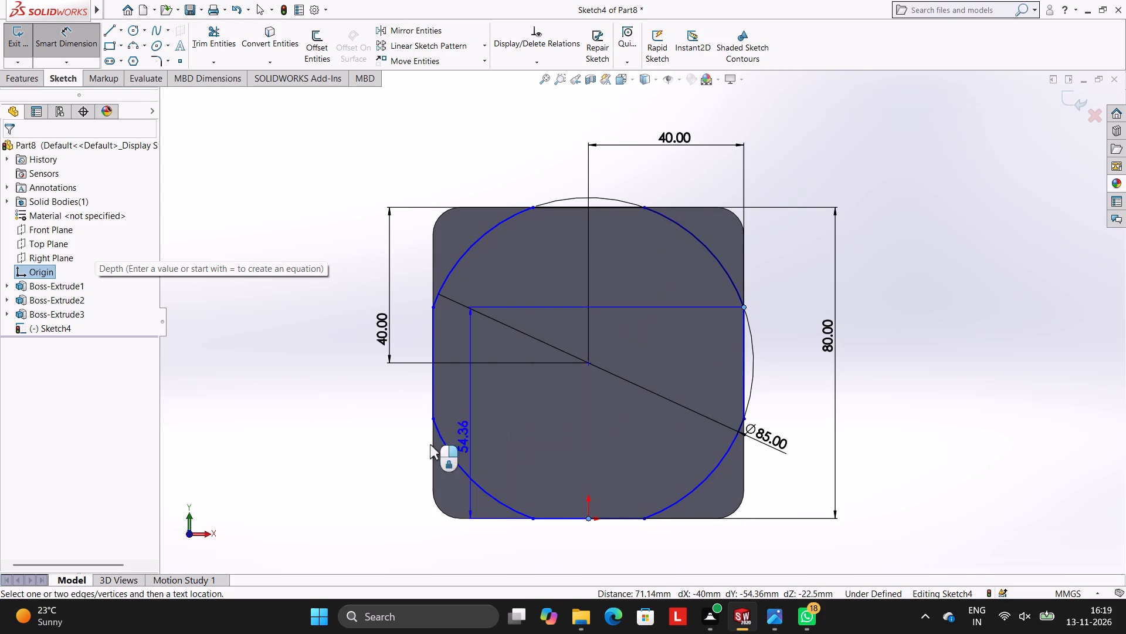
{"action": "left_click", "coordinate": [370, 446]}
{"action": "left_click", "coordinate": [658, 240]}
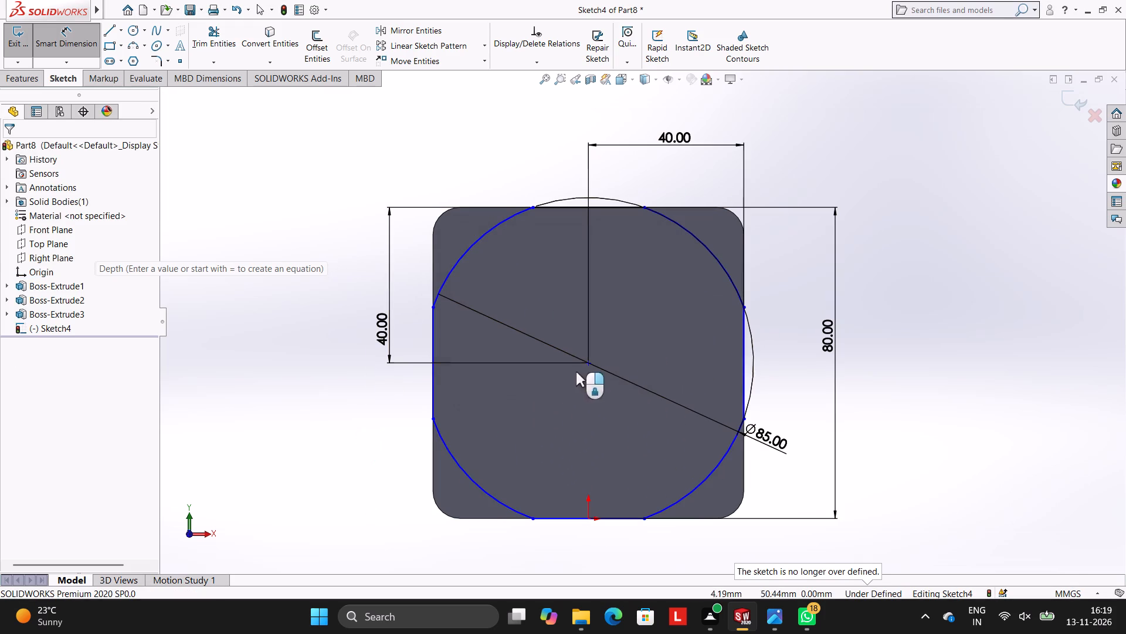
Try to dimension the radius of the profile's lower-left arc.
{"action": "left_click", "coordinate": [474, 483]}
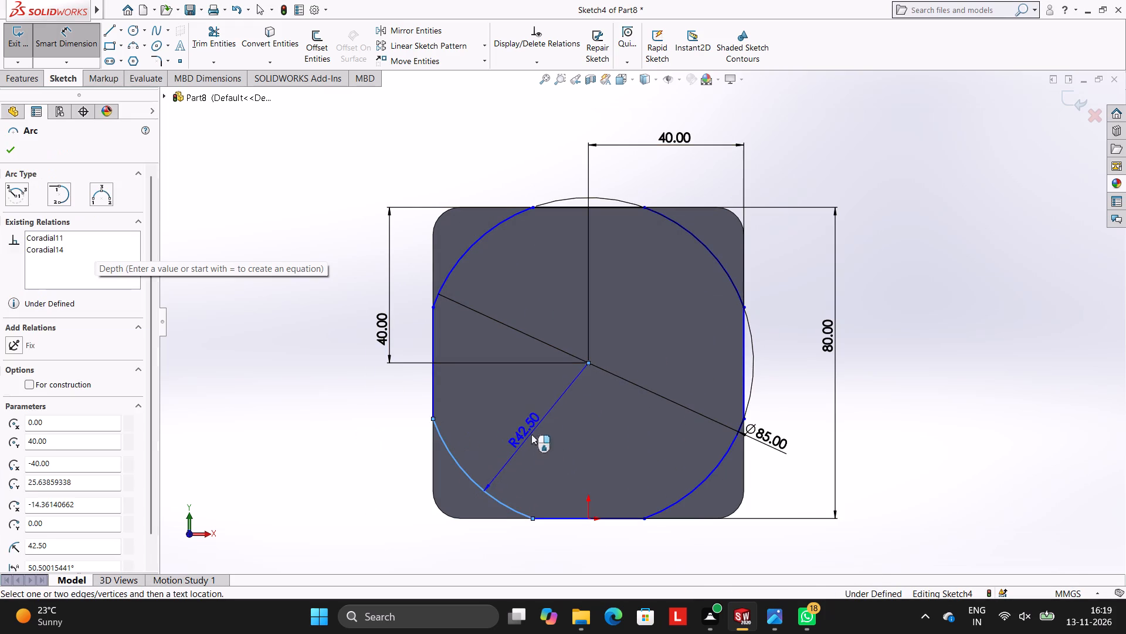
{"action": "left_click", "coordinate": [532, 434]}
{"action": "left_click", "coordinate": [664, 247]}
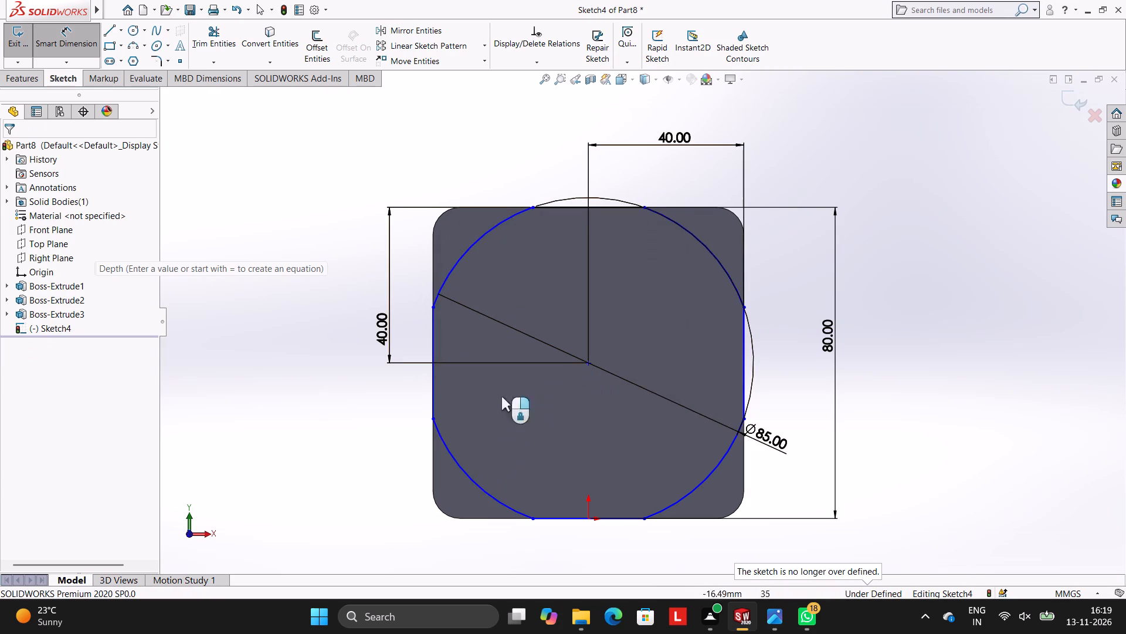
Dimension the vertical and horizontal distances between the two endpoints of the profile's lower-left arc, accepting the drawn values.
{"action": "left_click", "coordinate": [434, 421]}
{"action": "left_click", "coordinate": [533, 520]}
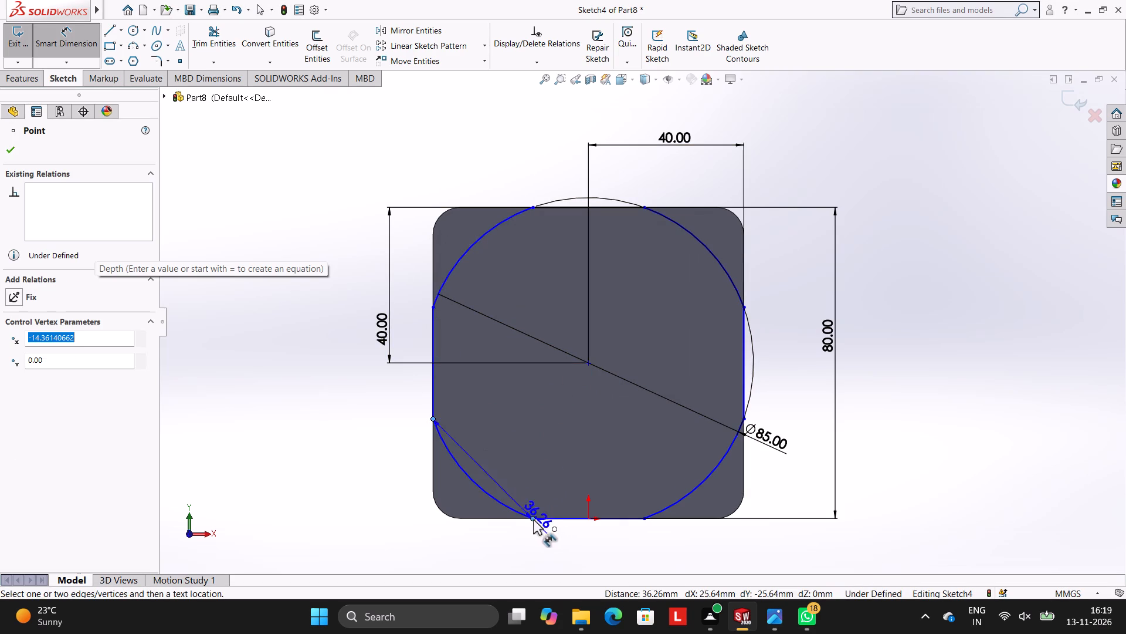
{"action": "left_click", "coordinate": [546, 449]}
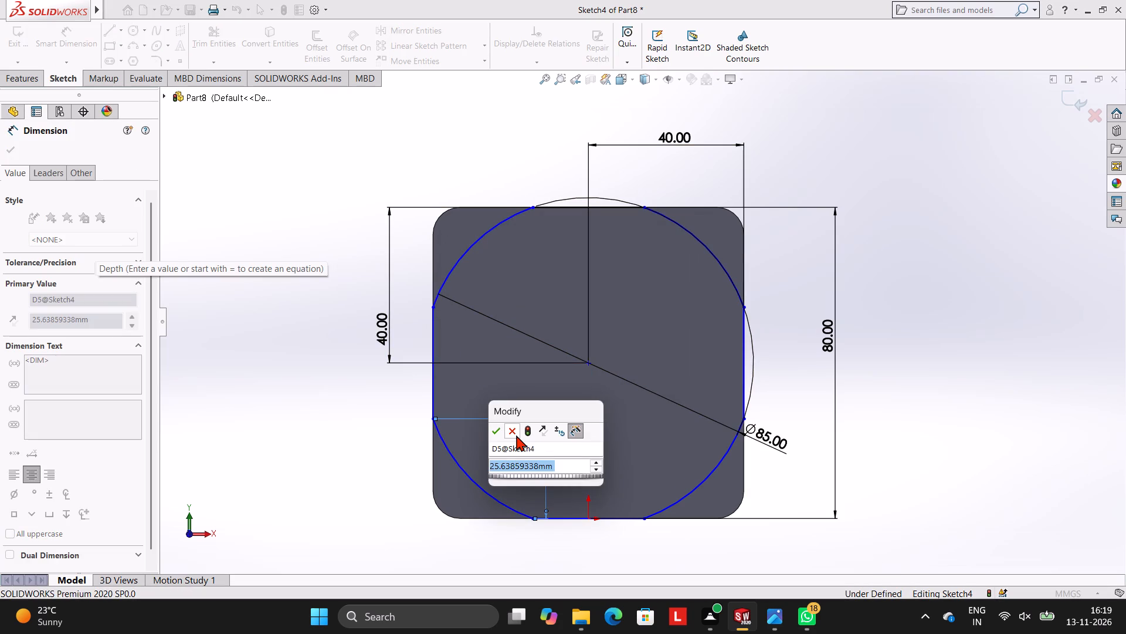
{"action": "left_click", "coordinate": [497, 430]}
{"action": "left_click", "coordinate": [506, 401]}
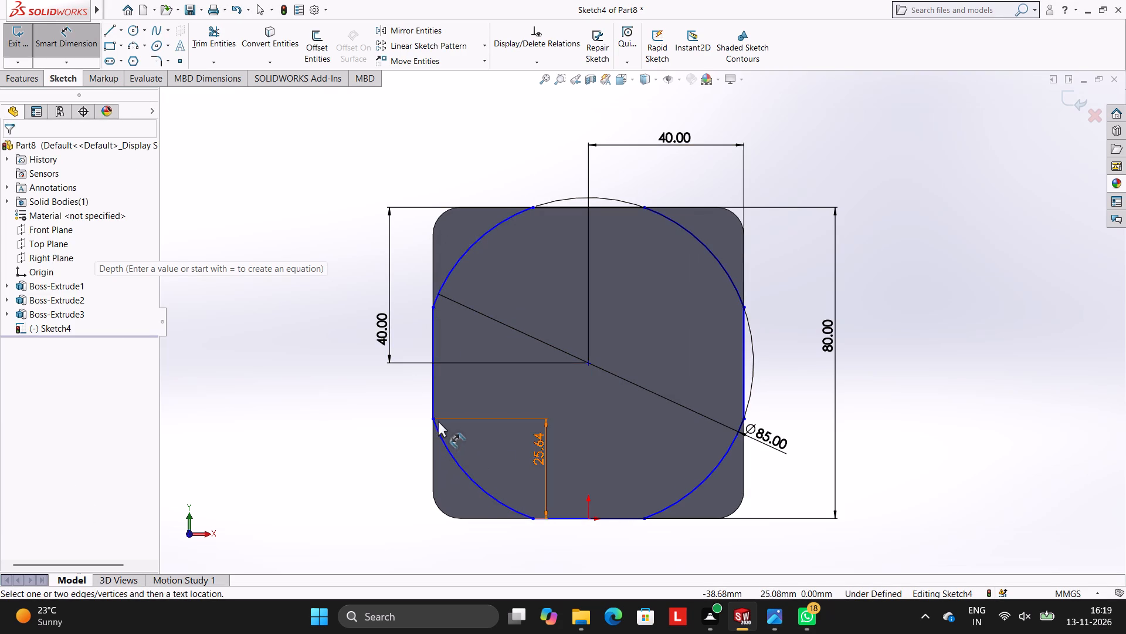
{"action": "left_click", "coordinate": [432, 417]}
{"action": "left_click", "coordinate": [534, 520]}
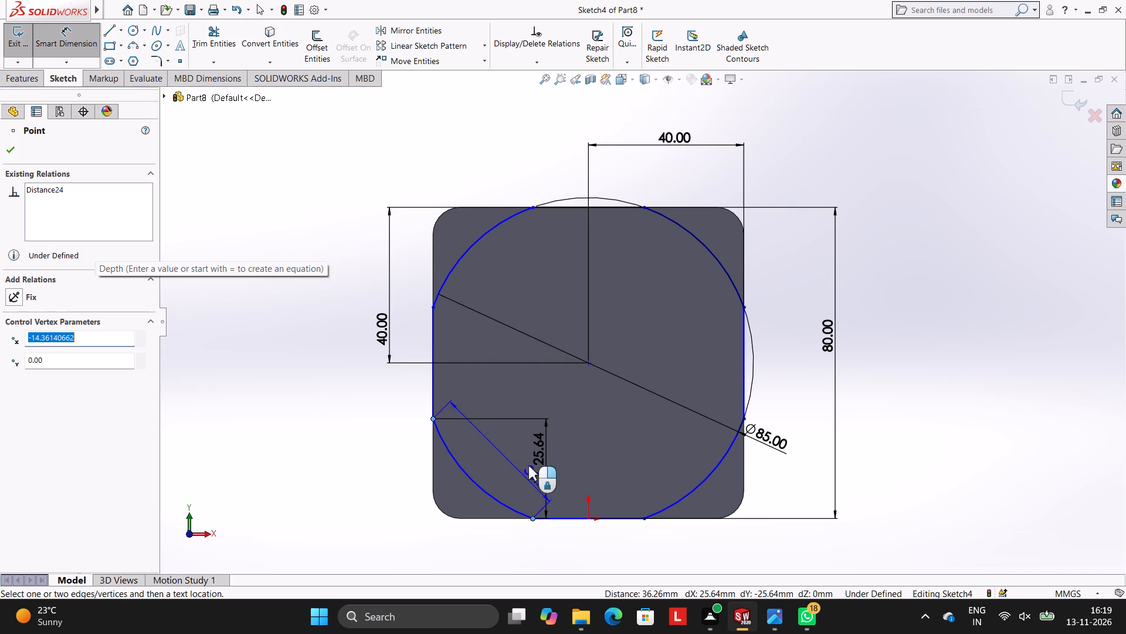
{"action": "left_click", "coordinate": [475, 393]}
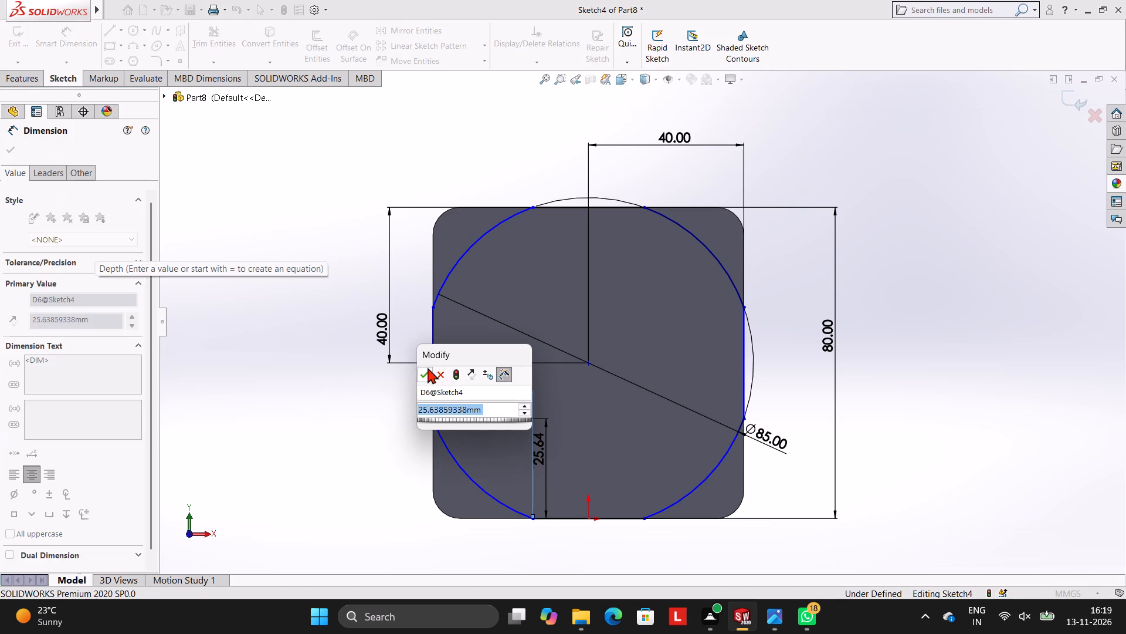
{"action": "left_click", "coordinate": [425, 370]}
{"action": "left_click", "coordinate": [590, 386]}
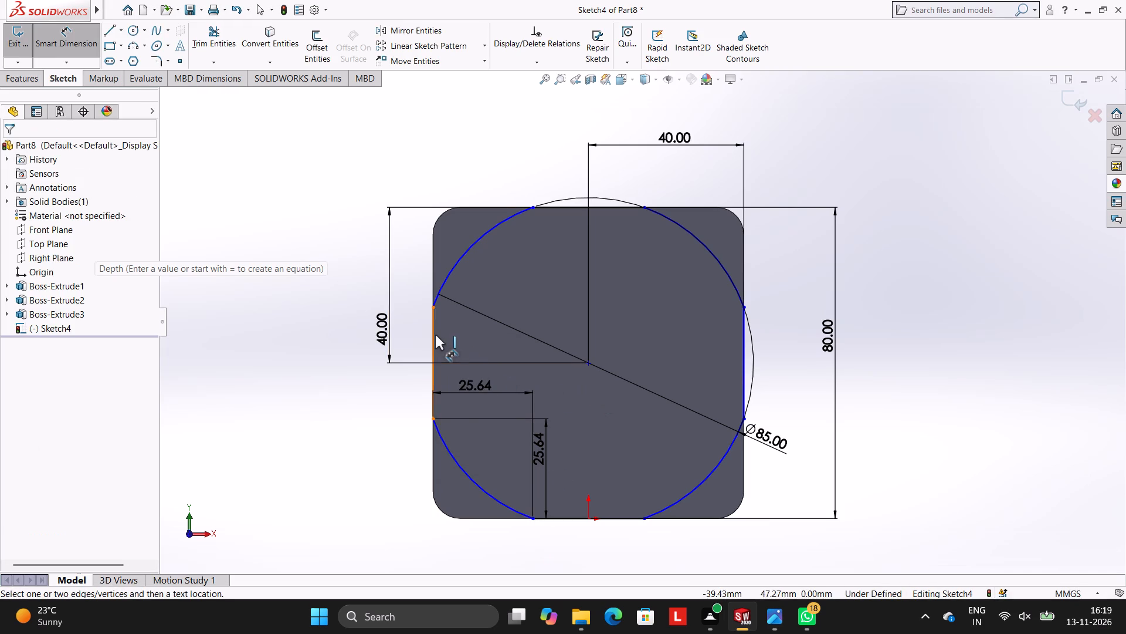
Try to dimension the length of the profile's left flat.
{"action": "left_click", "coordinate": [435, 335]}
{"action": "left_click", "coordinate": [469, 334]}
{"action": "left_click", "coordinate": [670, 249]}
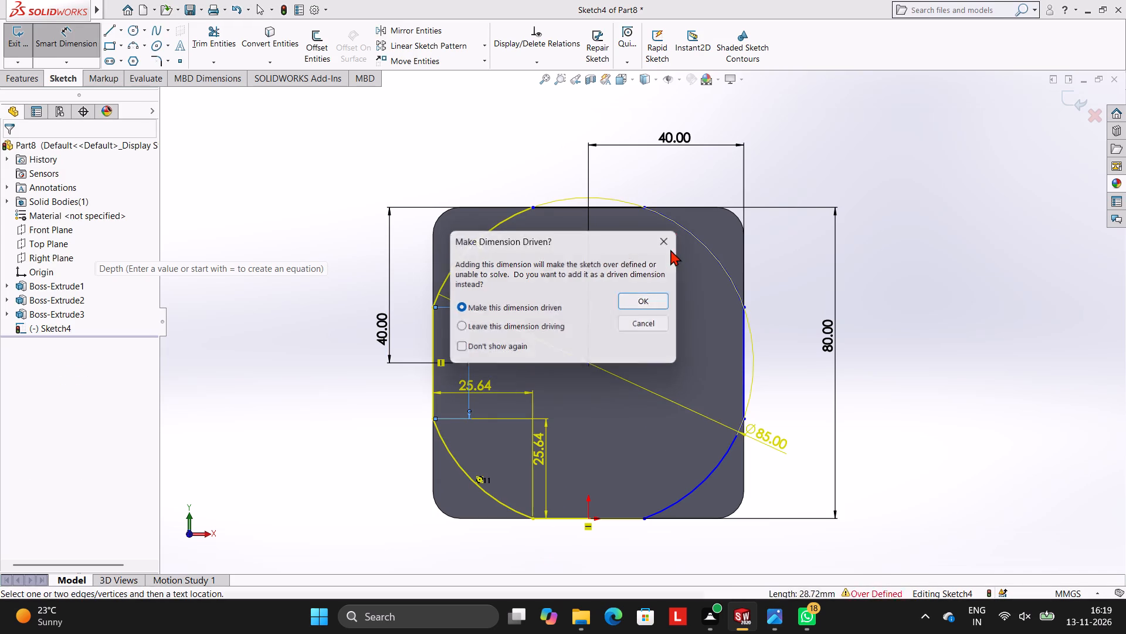
Extrude the circle-with-flats profile as a blind boss 20 mm deep in the reversed direction, back through the plates, with merged result.
{"action": "left_click", "coordinate": [21, 75]}
{"action": "left_click", "coordinate": [27, 44]}
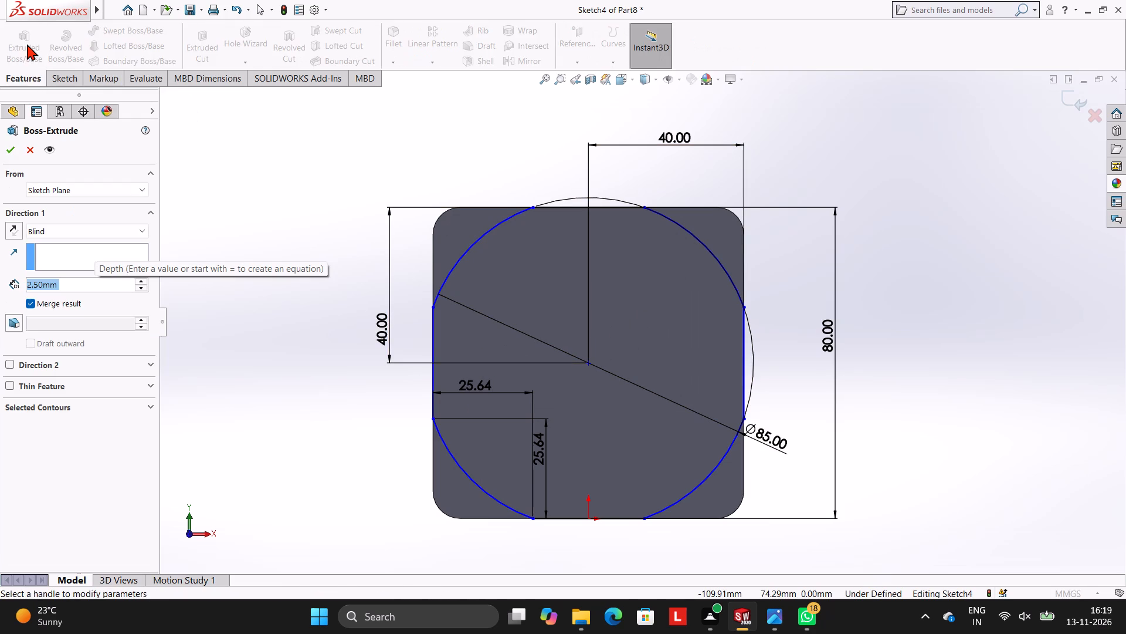
{"action": "middle_click_drag", "start_coordinate": [304, 178], "coordinate": [415, 190]}
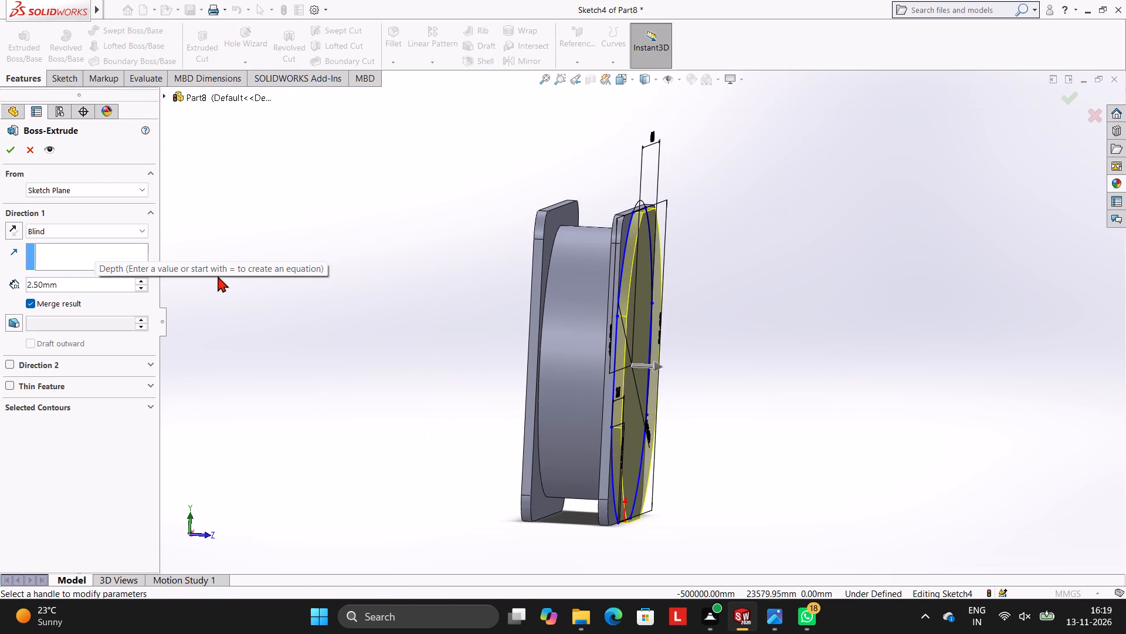
{"action": "left_click", "coordinate": [10, 227]}
{"action": "left_click", "coordinate": [67, 284]}
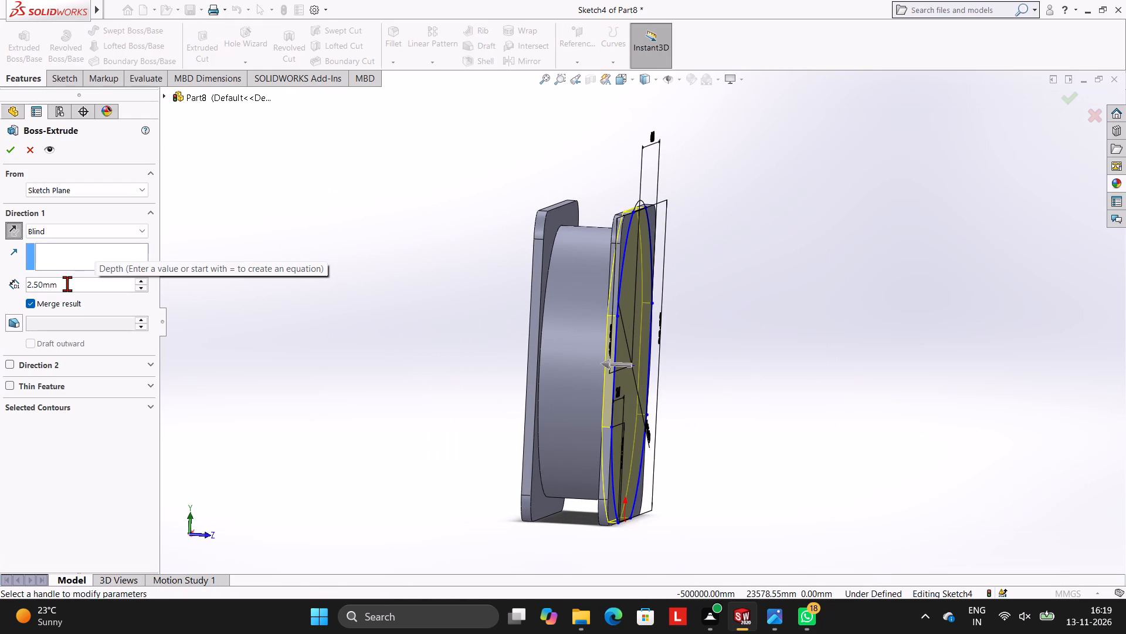
{"action": "key", "text": "BackSpace"}
{"action": "key", "text": "BackSpace"}
{"action": "key", "text": "BackSpace"}
{"action": "key", "text": "BackSpace"}
{"action": "key", "text": "BackSpace"}
{"action": "key", "text": "BackSpace"}
{"action": "key", "text": "BackSpace"}
{"action": "key", "text": "BackSpace"}
{"action": "key", "text": "BackSpace"}
{"action": "key", "text": "BackSpace"}
{"action": "key", "text": "BackSpace"}
{"action": "key", "text": "BackSpace"}
{"action": "key", "text": "BackSpace"}
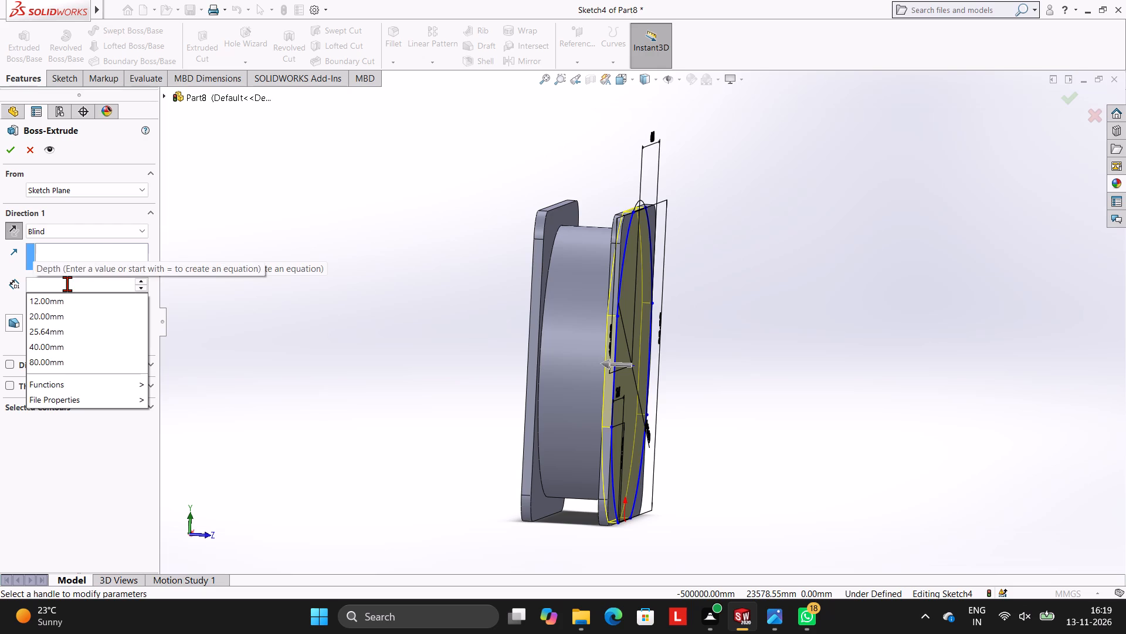
{"action": "type", "text": "20"}
{"action": "key", "text": "Return"}
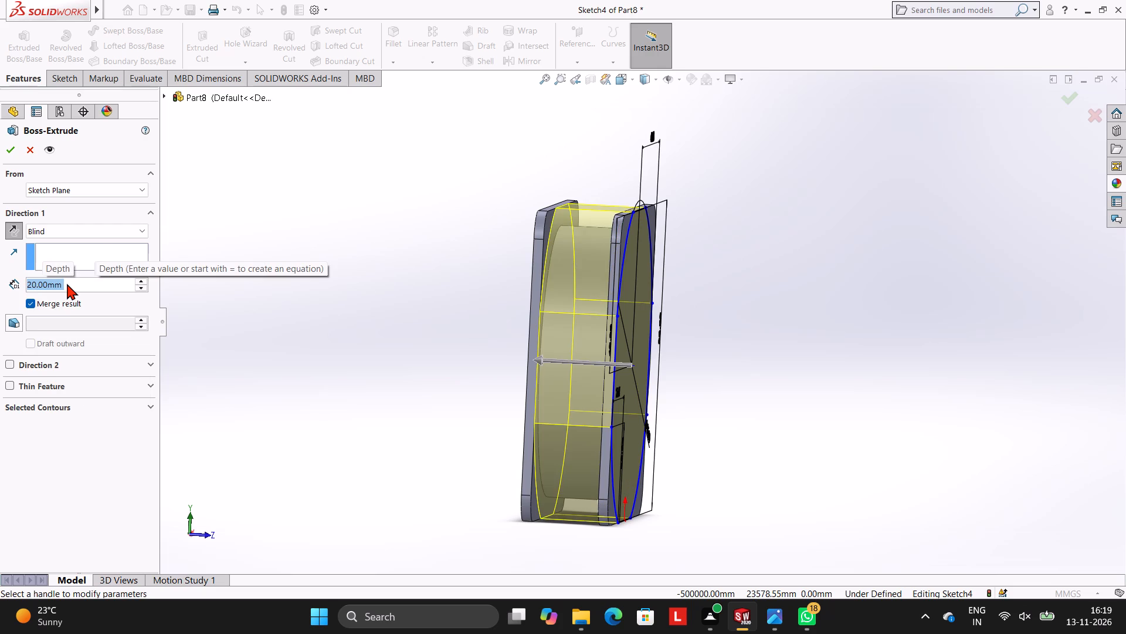
{"action": "left_click", "coordinate": [9, 144]}
{"action": "left_click", "coordinate": [310, 179]}
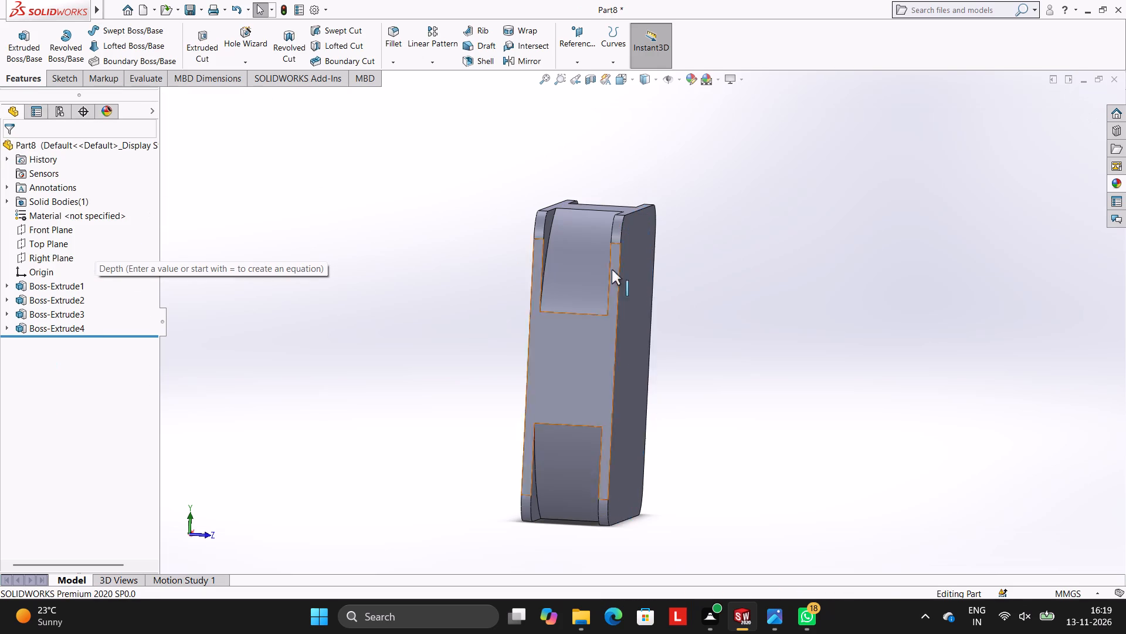
Open a new sketch on the front plate's outer face.
{"action": "middle_click_drag", "start_coordinate": [650, 299], "coordinate": [666, 296]}
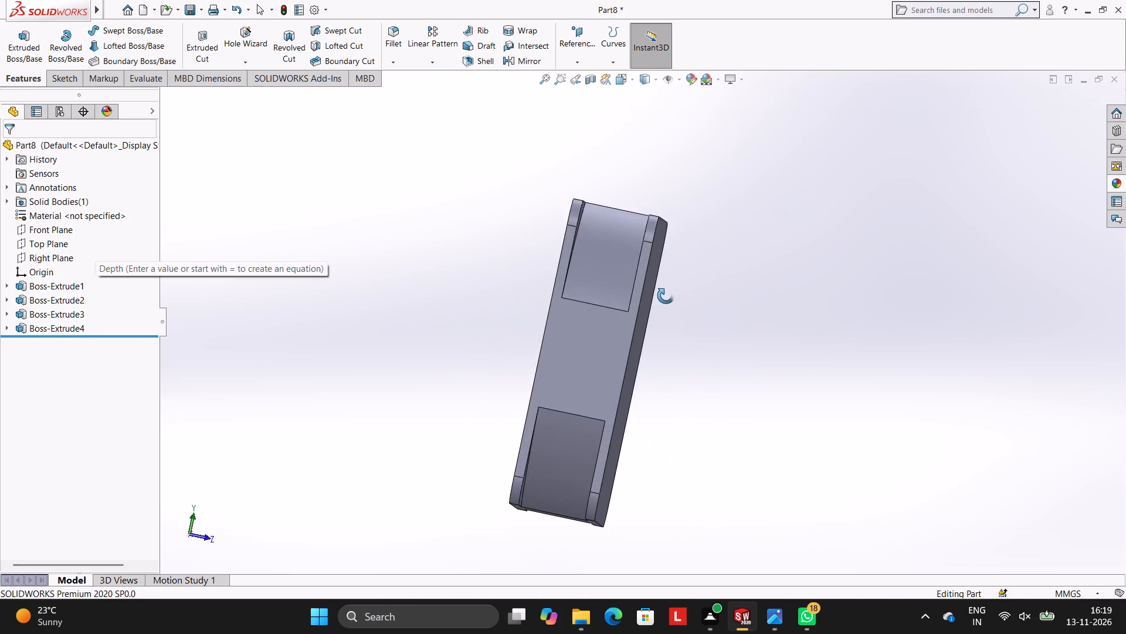
{"action": "middle_click_drag", "start_coordinate": [666, 296], "coordinate": [602, 313]}
{"action": "scroll", "coordinate": [638, 306], "scroll_direction": "down", "scroll_amount": 1}
{"action": "middle_click_drag", "start_coordinate": [759, 319], "coordinate": [752, 323]}
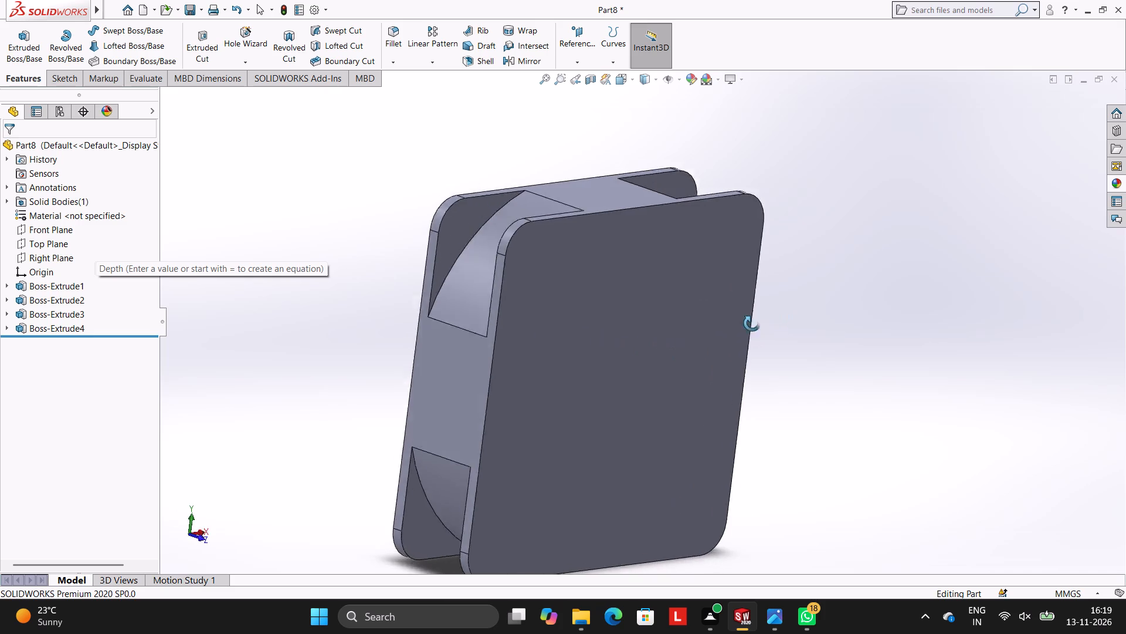
{"action": "middle_click_drag", "start_coordinate": [752, 323], "coordinate": [706, 271]}
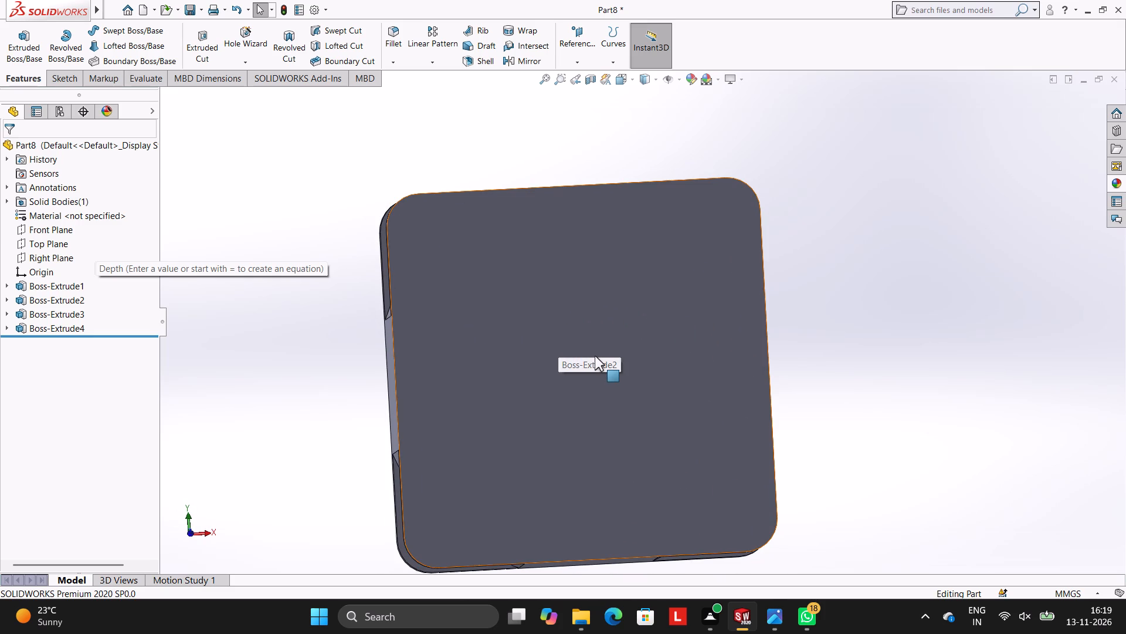
{"action": "left_click", "coordinate": [581, 365]}
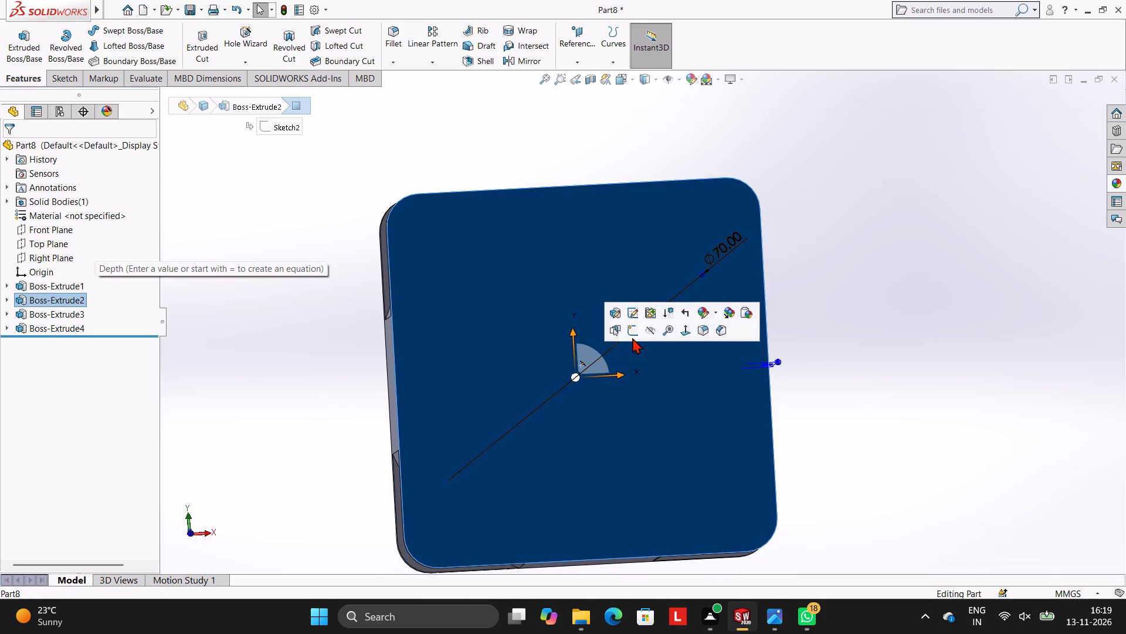
{"action": "left_click", "coordinate": [633, 325]}
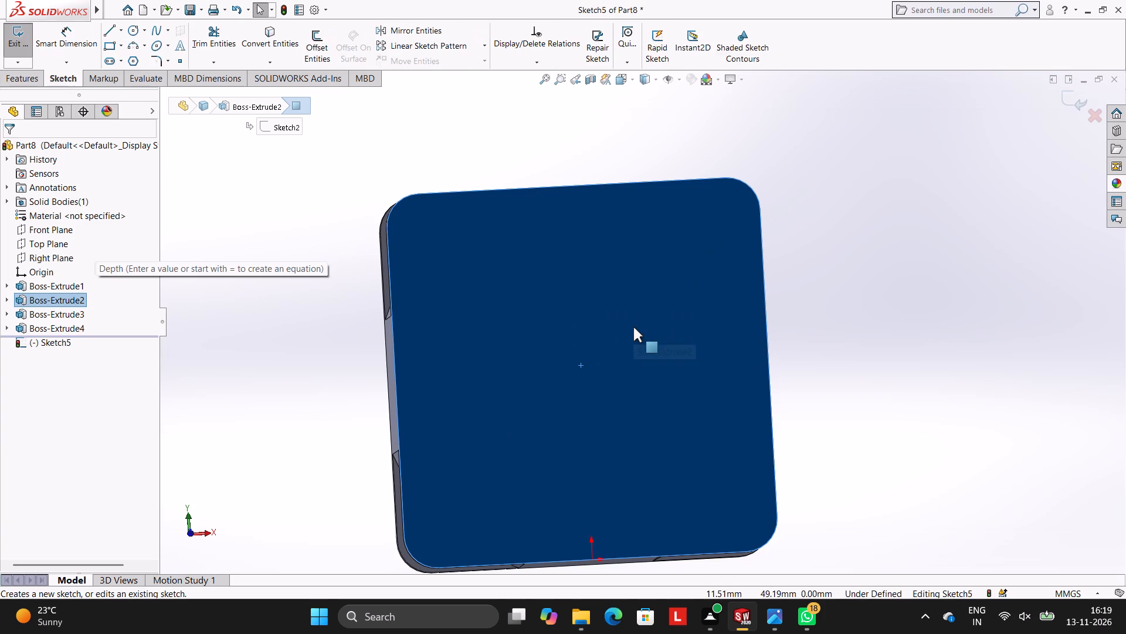
{"action": "key", "text": "ctrl+8"}
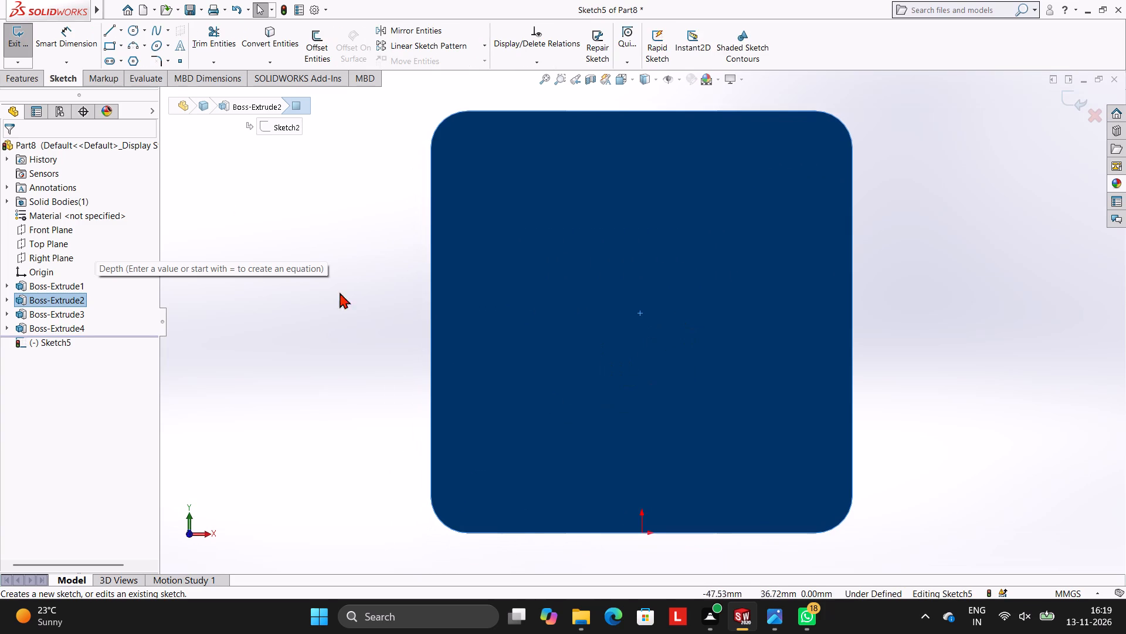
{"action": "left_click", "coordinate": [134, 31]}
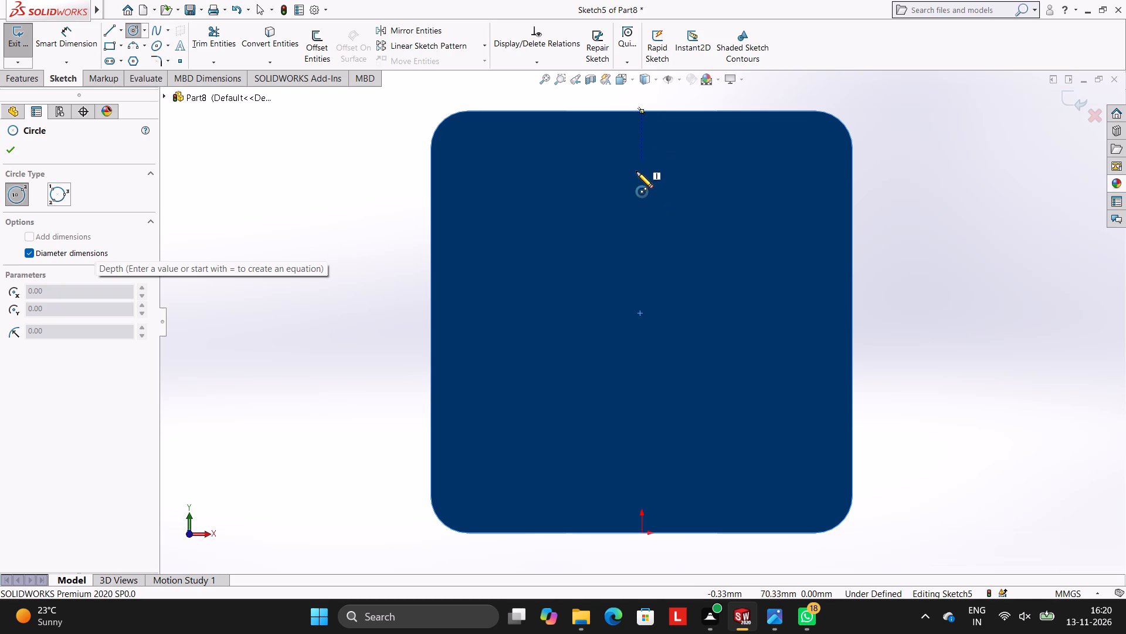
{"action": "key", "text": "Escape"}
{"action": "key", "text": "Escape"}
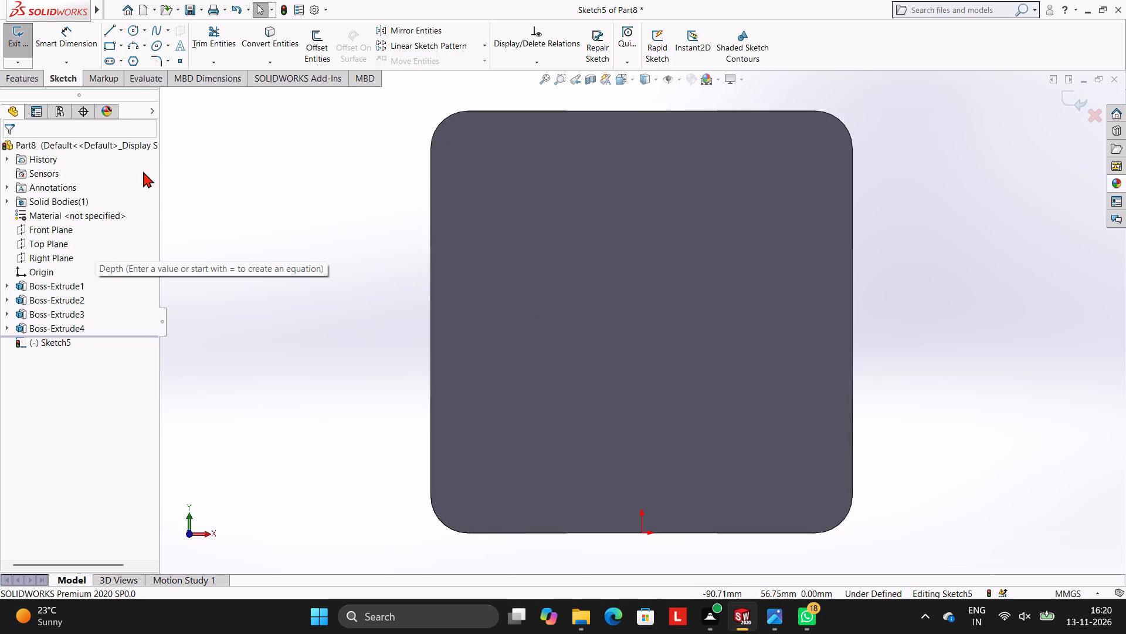
Sketch a 70 mm diameter circle centred on the front face, directly above the origin and level with the left edge's midpoint.
{"action": "left_click", "coordinate": [133, 26]}
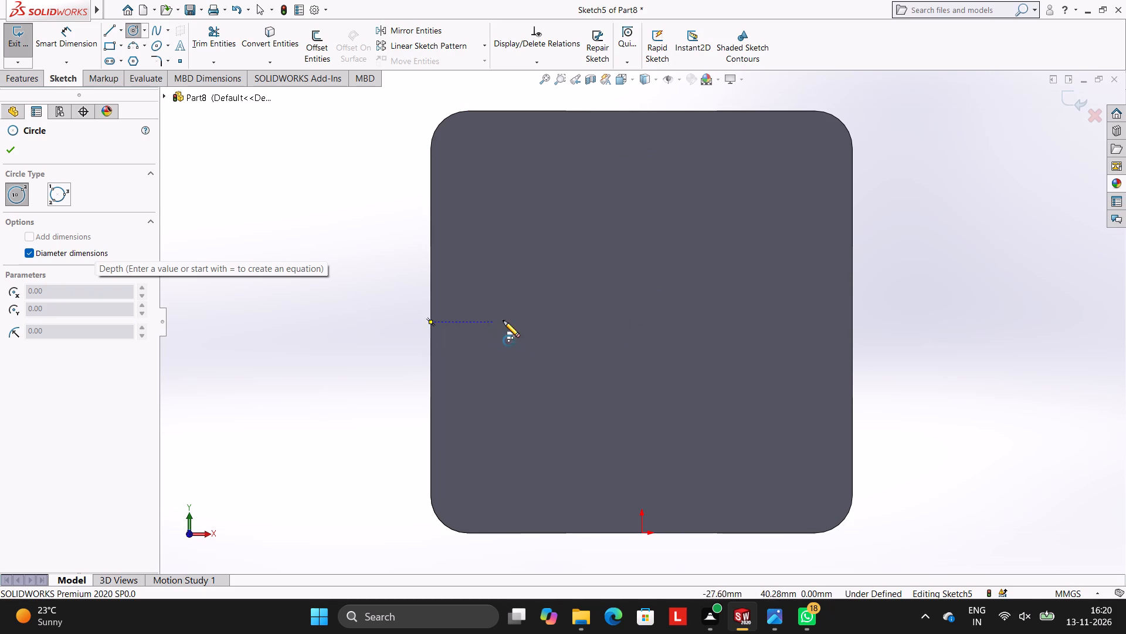
{"action": "left_click", "coordinate": [642, 322]}
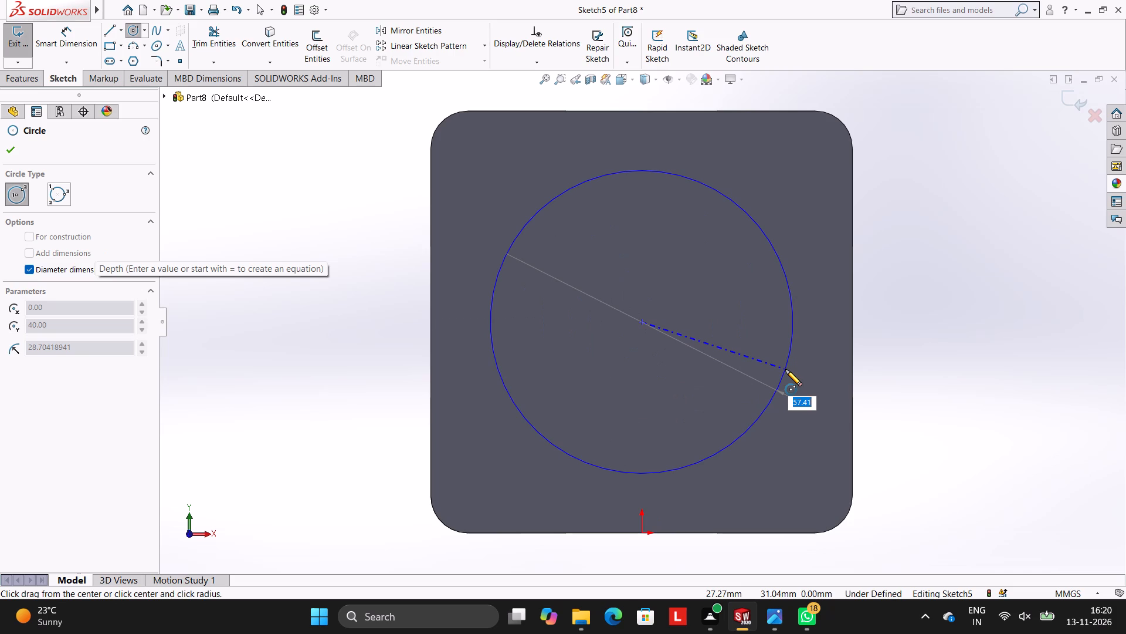
{"action": "type", "text": "70"}
{"action": "key", "text": "Return"}
{"action": "key", "text": "Escape"}
{"action": "key", "text": "Escape"}
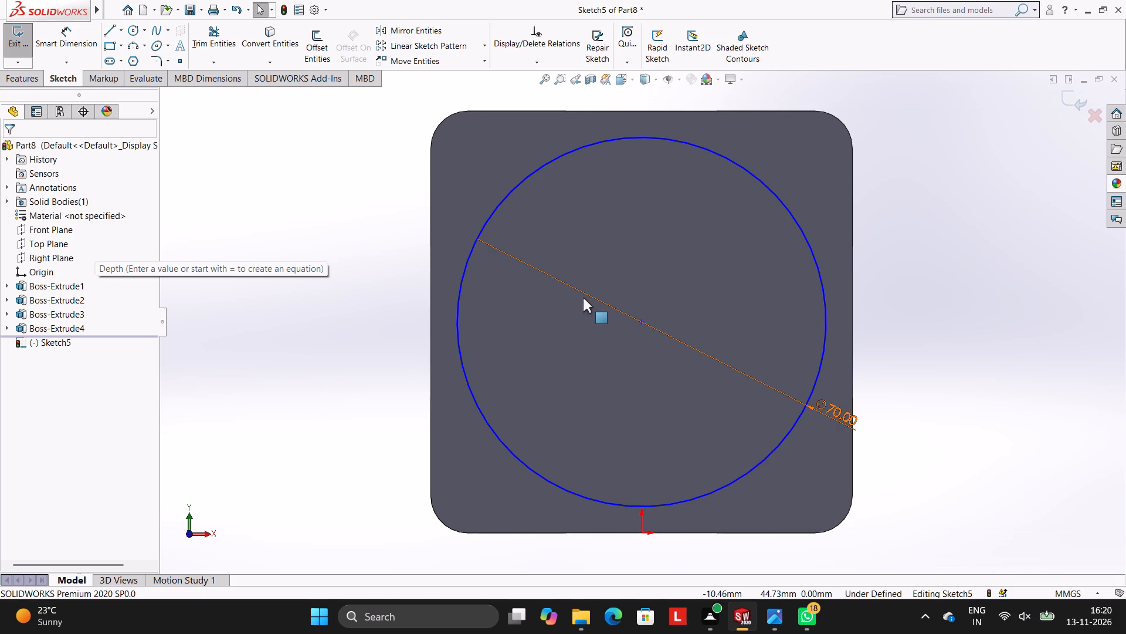
{"action": "key", "text": "Escape"}
{"action": "key", "text": "Escape"}
{"action": "key", "text": "Escape"}
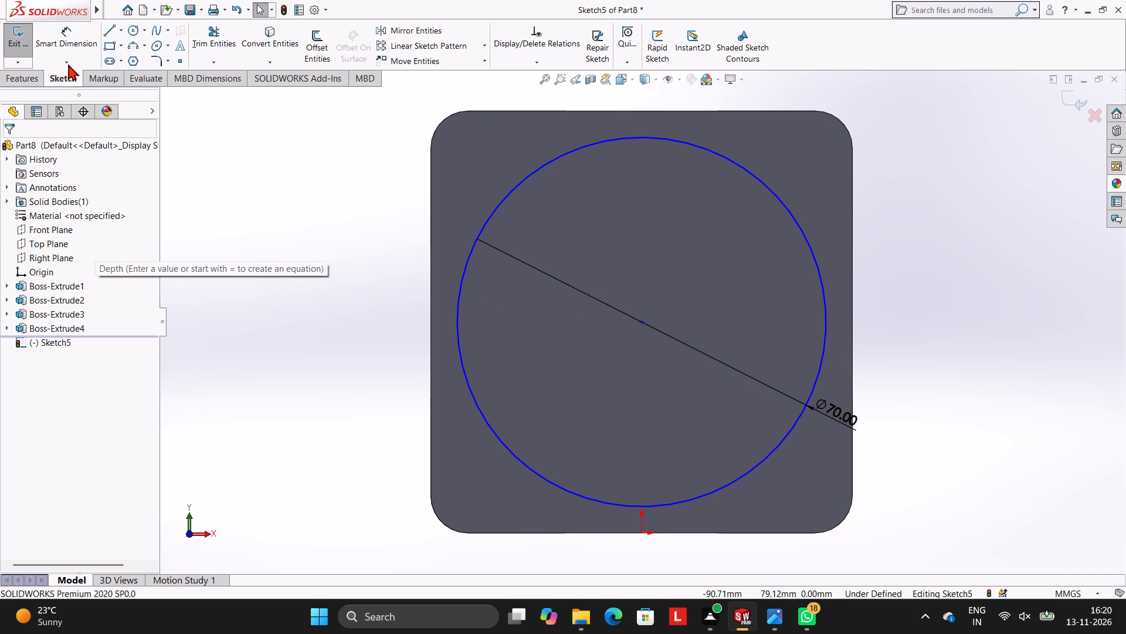
Dimension the circle's centre 40 mm from the plate's right edge and 40 mm from its top edge.
{"action": "left_click", "coordinate": [74, 44]}
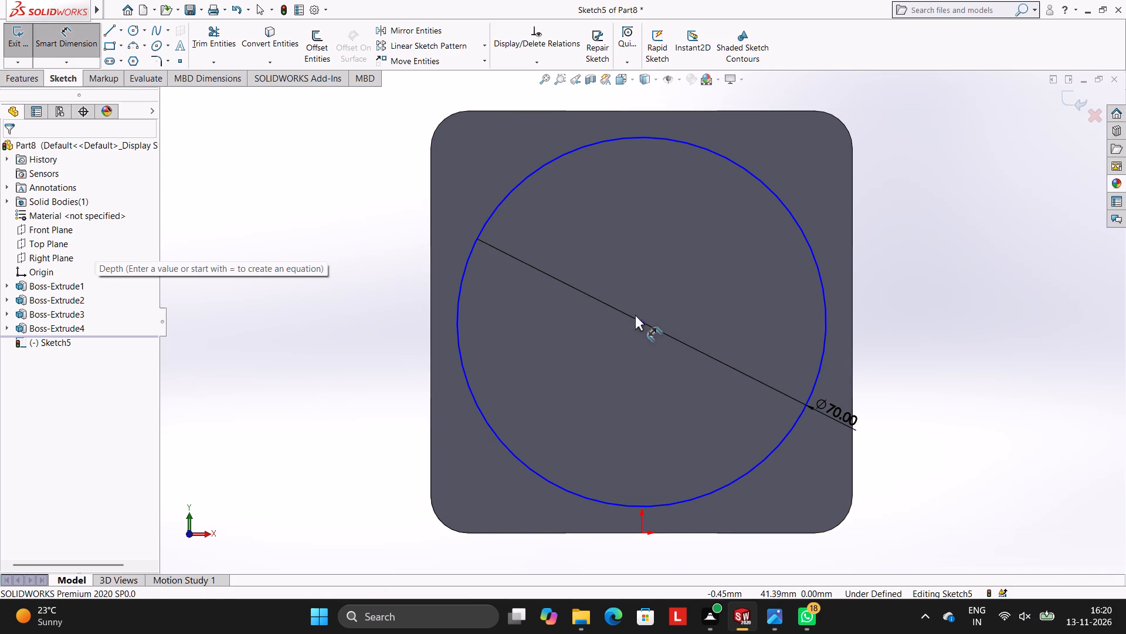
{"action": "left_click", "coordinate": [642, 324]}
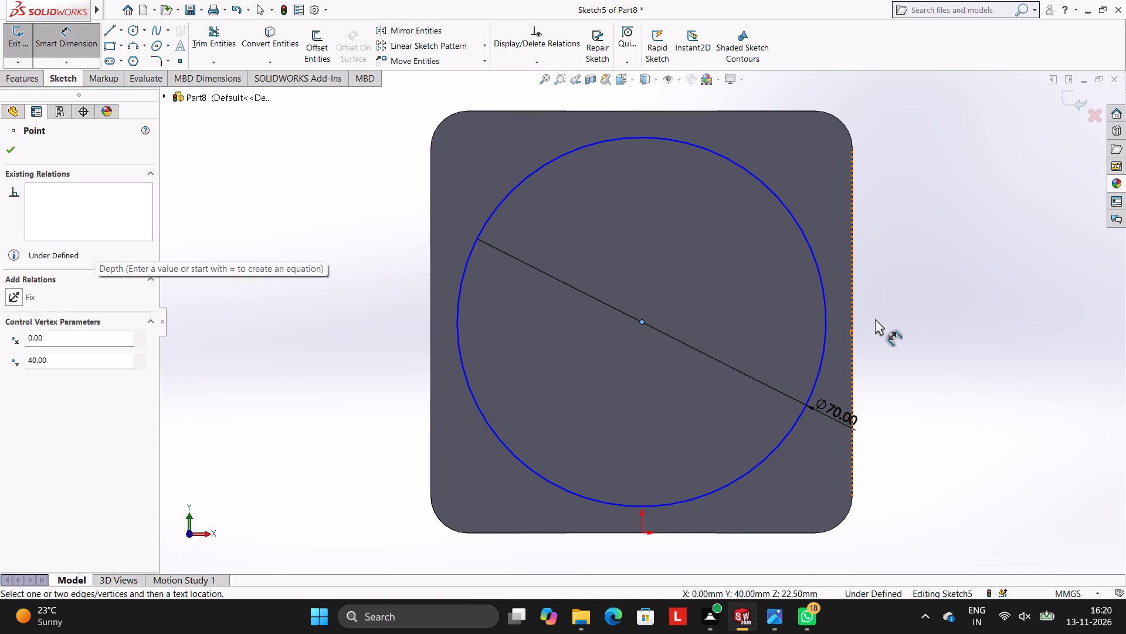
{"action": "left_click", "coordinate": [854, 319]}
{"action": "left_click", "coordinate": [792, 99]}
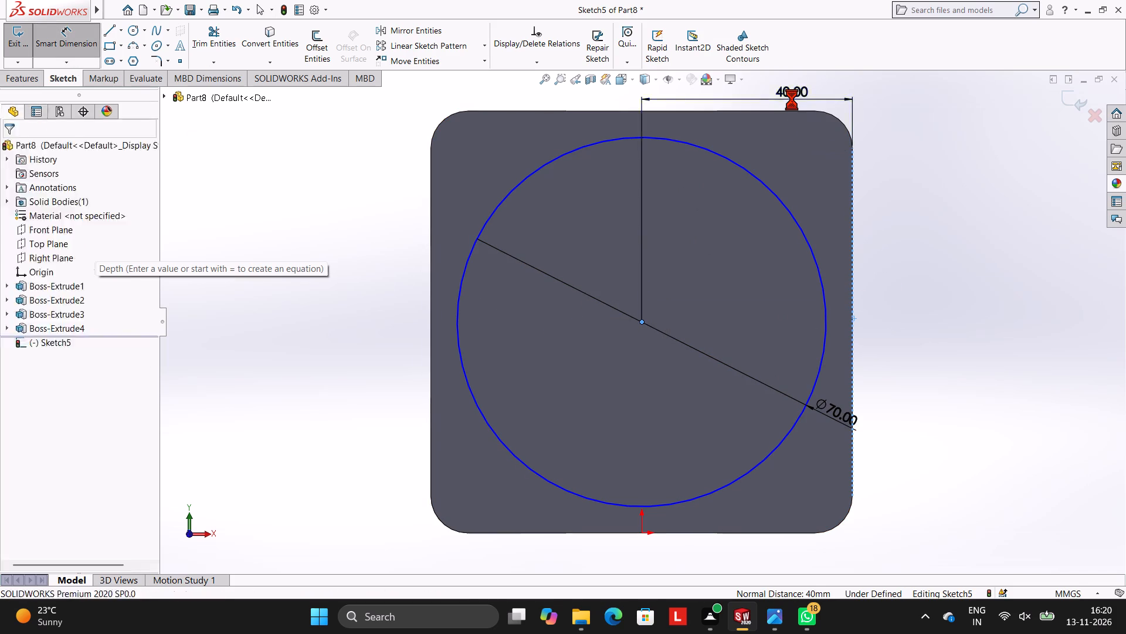
{"action": "left_click", "coordinate": [747, 79]}
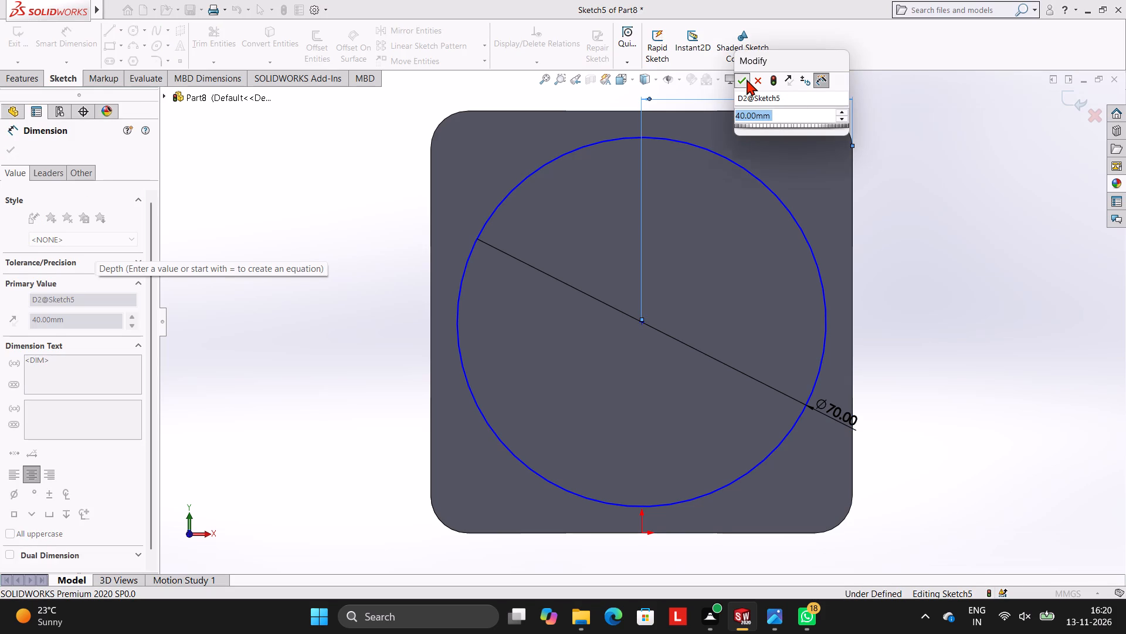
{"action": "left_click", "coordinate": [679, 110]}
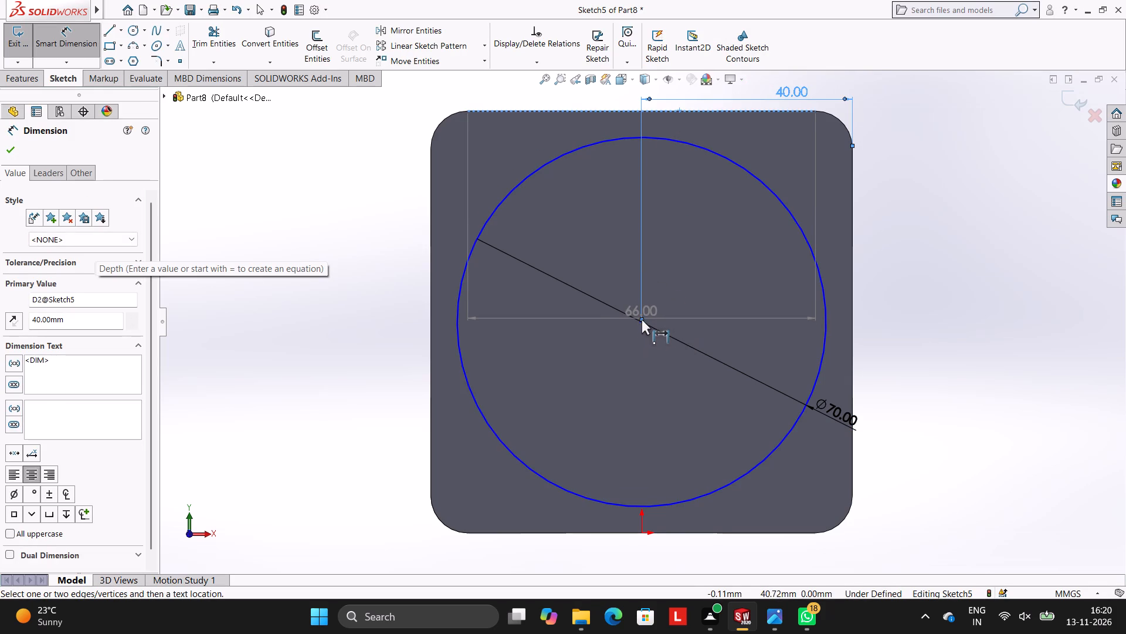
{"action": "left_click", "coordinate": [643, 323]}
{"action": "left_click", "coordinate": [702, 225]}
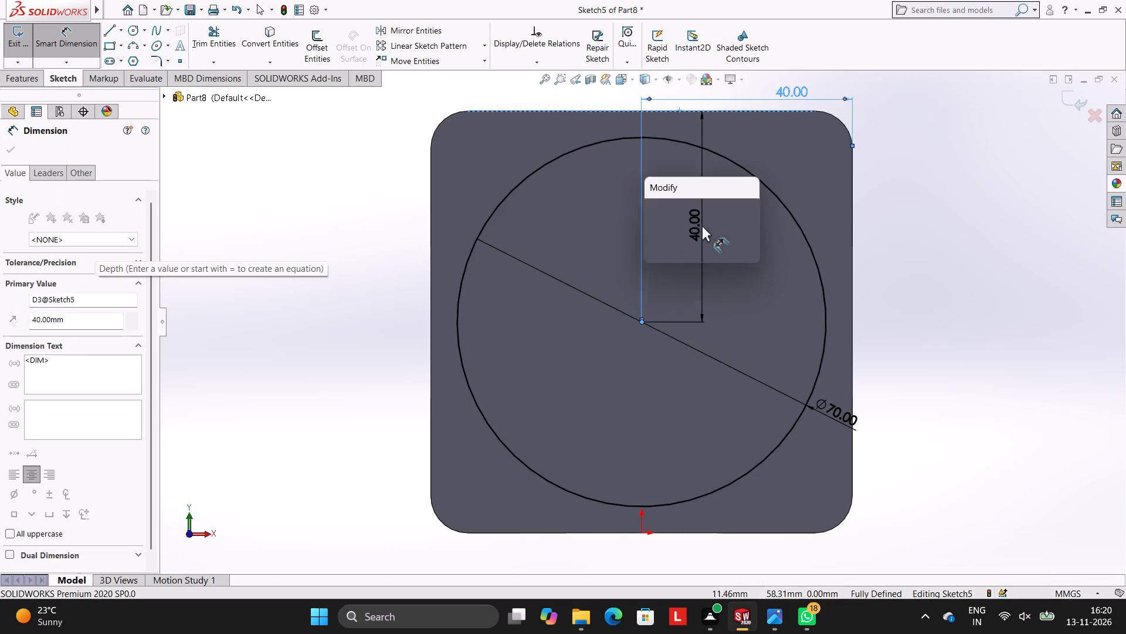
{"action": "left_click", "coordinate": [652, 205]}
{"action": "left_click", "coordinate": [908, 219]}
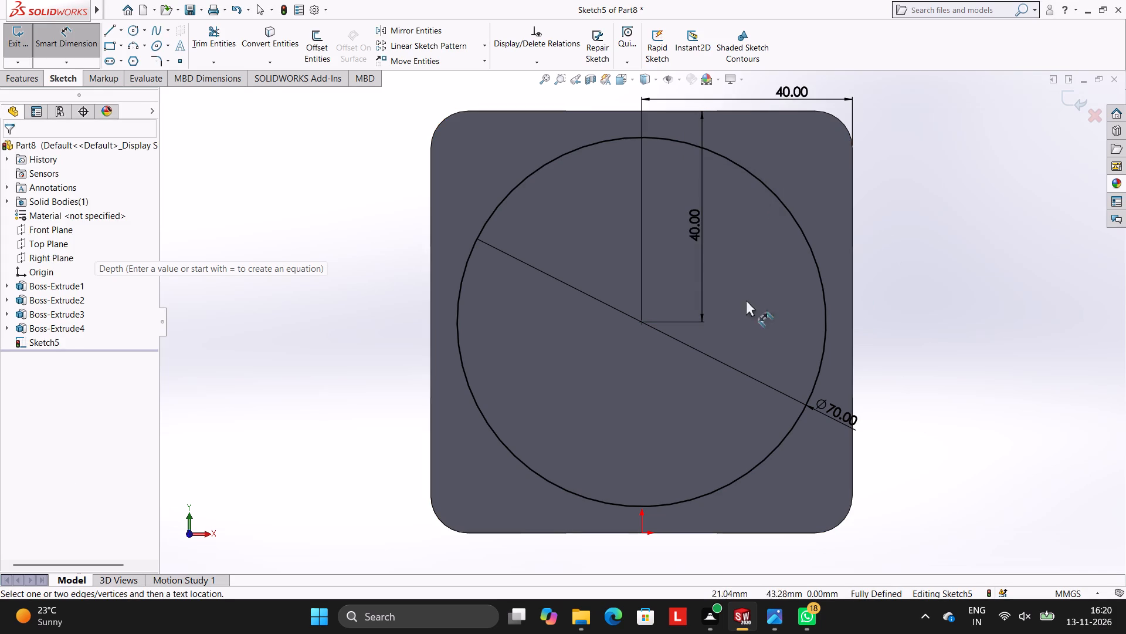
Cut the 70 mm circle into the part from the front face as a blind extruded cut 12 mm deep.
{"action": "left_click", "coordinate": [31, 74]}
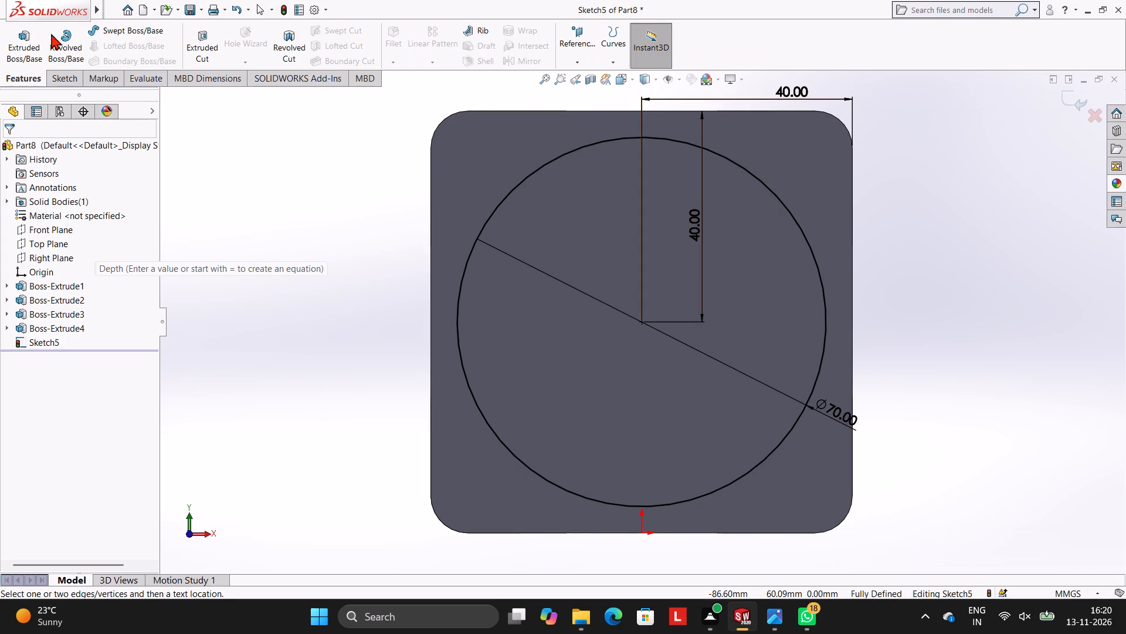
{"action": "left_click", "coordinate": [204, 34]}
{"action": "middle_click_drag", "start_coordinate": [342, 202], "coordinate": [381, 206]}
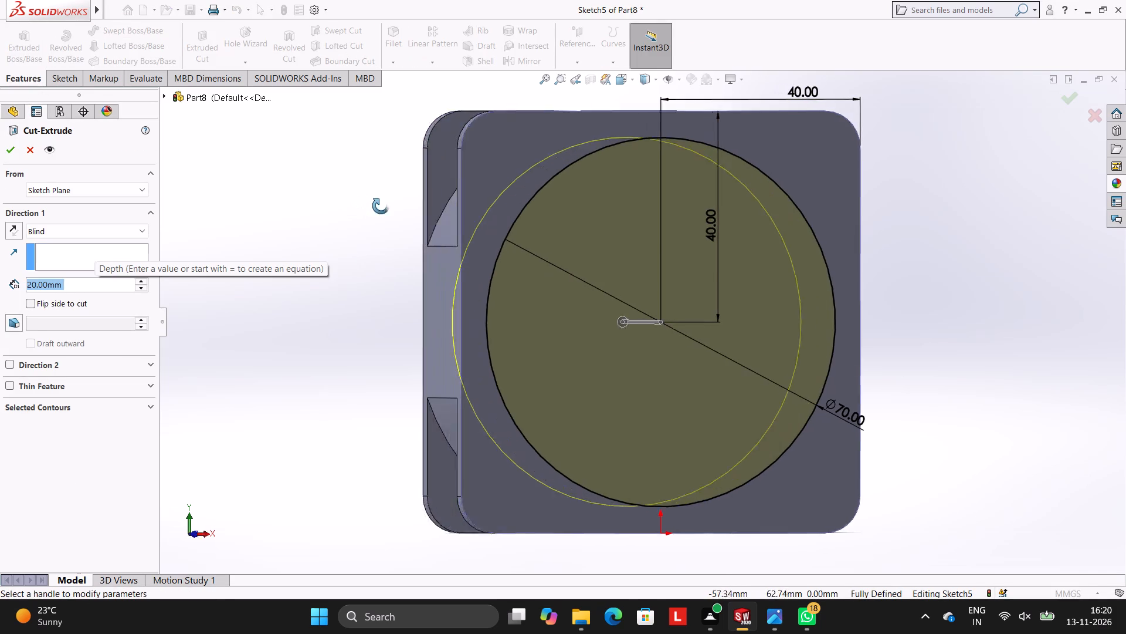
{"action": "middle_click_drag", "start_coordinate": [381, 206], "coordinate": [455, 222]}
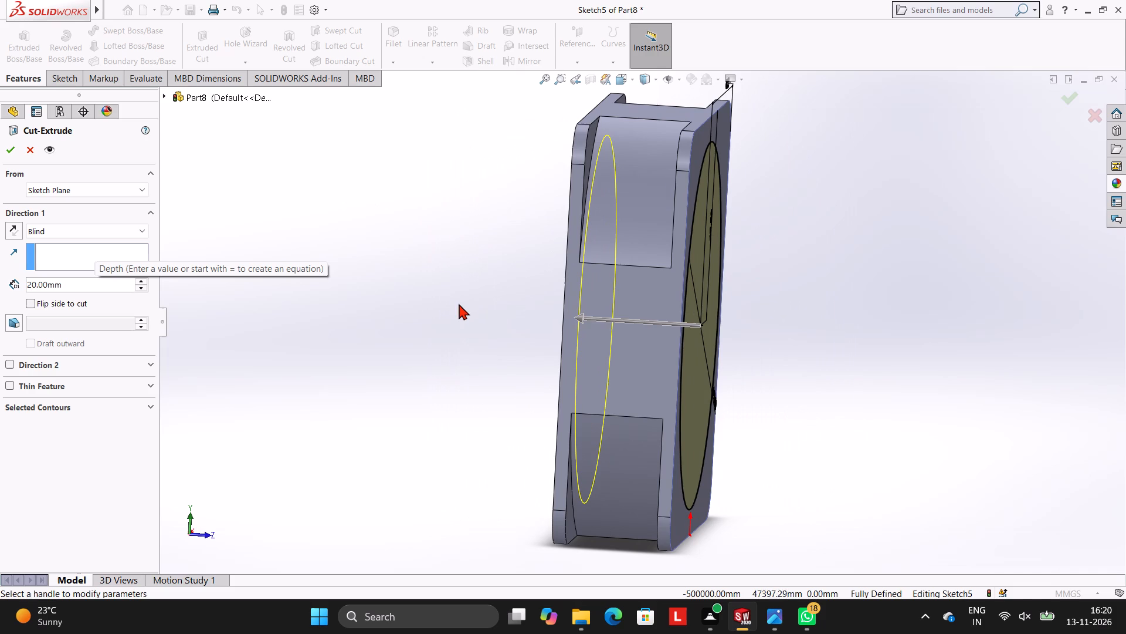
{"action": "left_click", "coordinate": [75, 289]}
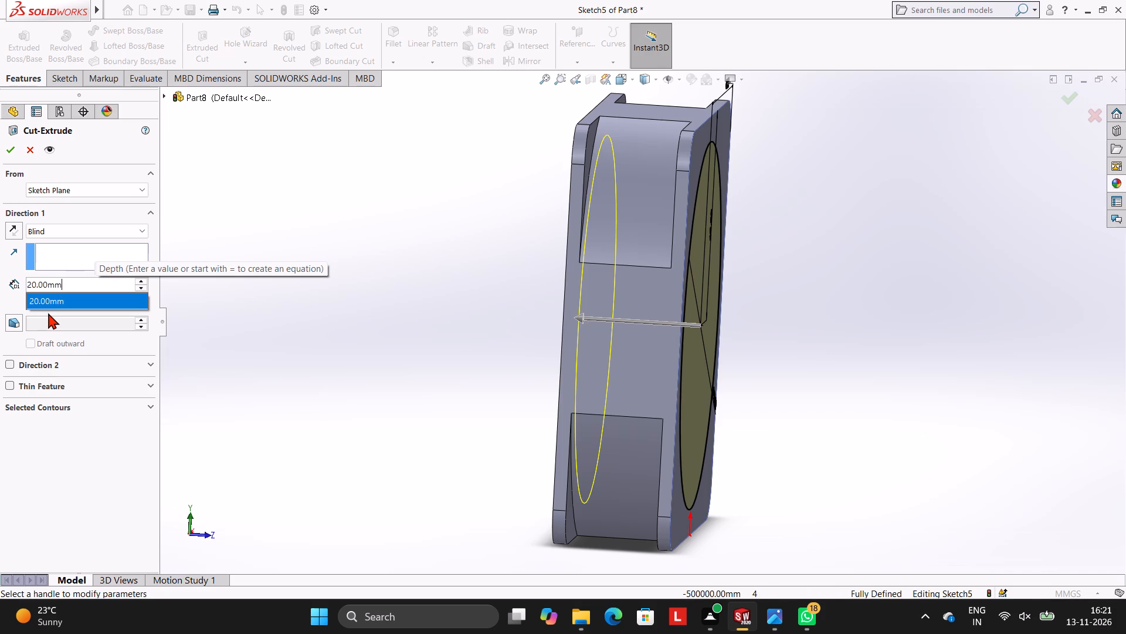
{"action": "key", "text": "BackSpace"}
{"action": "key", "text": "BackSpace"}
{"action": "key", "text": "BackSpace"}
{"action": "key", "text": "BackSpace"}
{"action": "key", "text": "BackSpace"}
{"action": "key", "text": "BackSpace"}
{"action": "key", "text": "BackSpace"}
{"action": "key", "text": "BackSpace"}
{"action": "key", "text": "BackSpace"}
{"action": "key", "text": "BackSpace"}
{"action": "key", "text": "BackSpace"}
{"action": "key", "text": "BackSpace"}
{"action": "key", "text": "BackSpace"}
{"action": "key", "text": "BackSpace"}
{"action": "key", "text": "BackSpace"}
{"action": "key", "text": "BackSpace"}
{"action": "key", "text": "BackSpace"}
{"action": "key", "text": "BackSpace"}
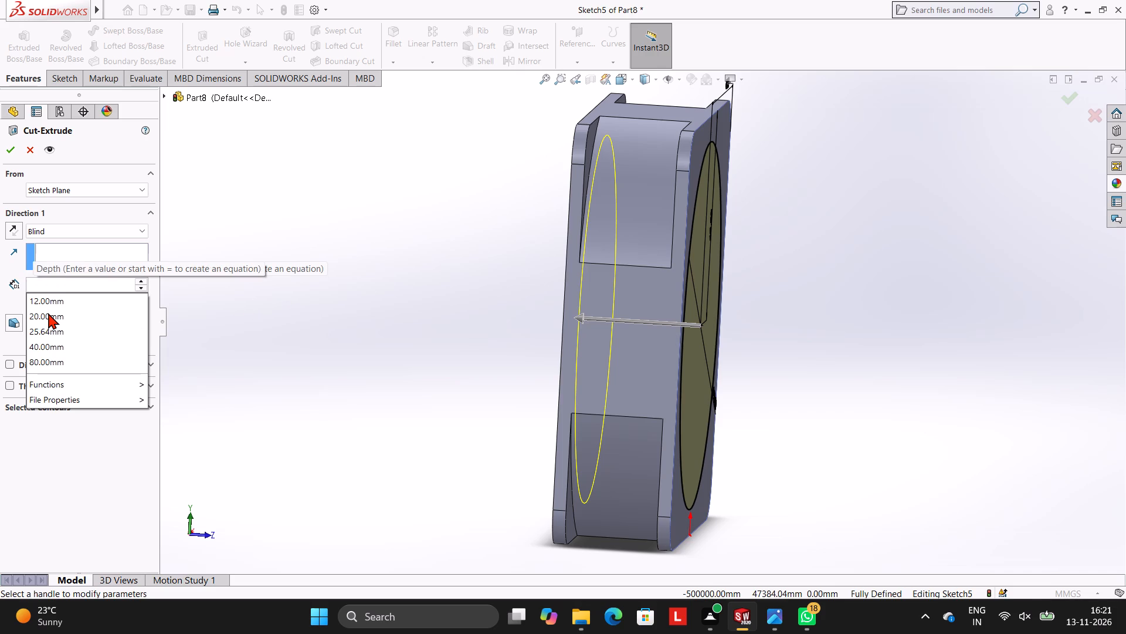
{"action": "type", "text": "18"}
{"action": "key", "text": "Return"}
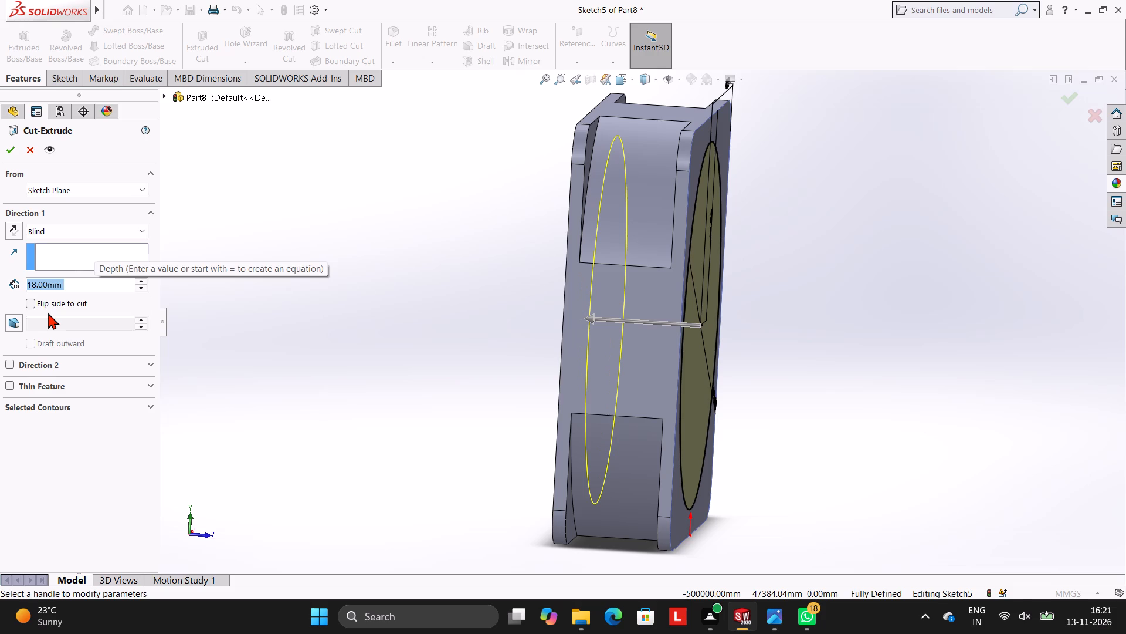
{"action": "key", "text": "BackSpace"}
{"action": "key", "text": "BackSpace"}
{"action": "type", "text": "12"}
{"action": "key", "text": "Return"}
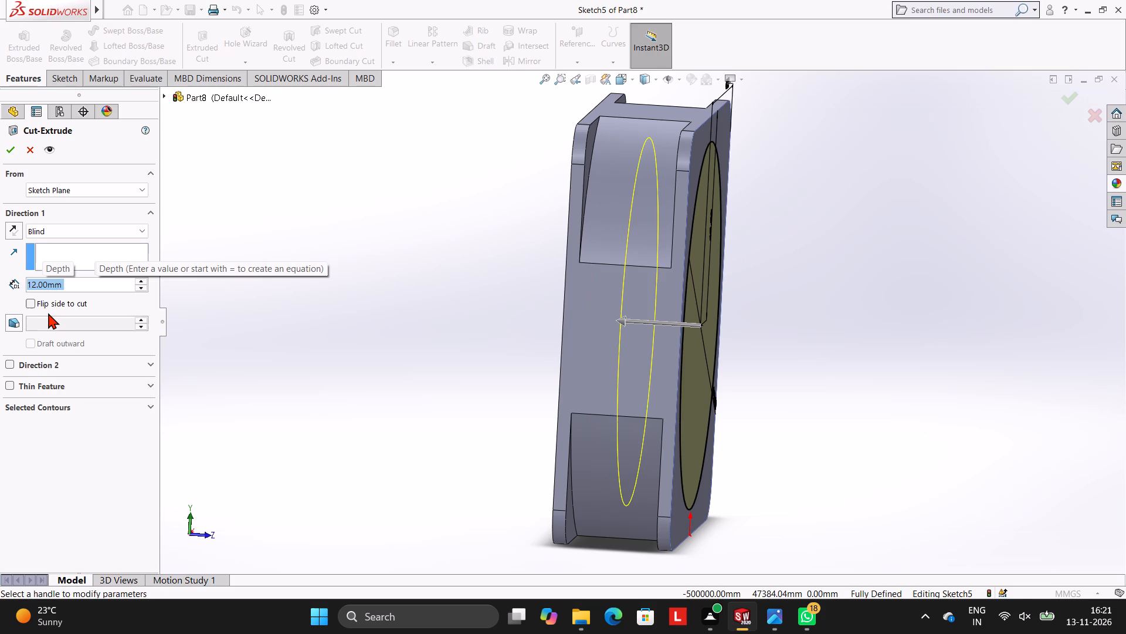
{"action": "left_click", "coordinate": [12, 147]}
{"action": "left_click", "coordinate": [267, 187]}
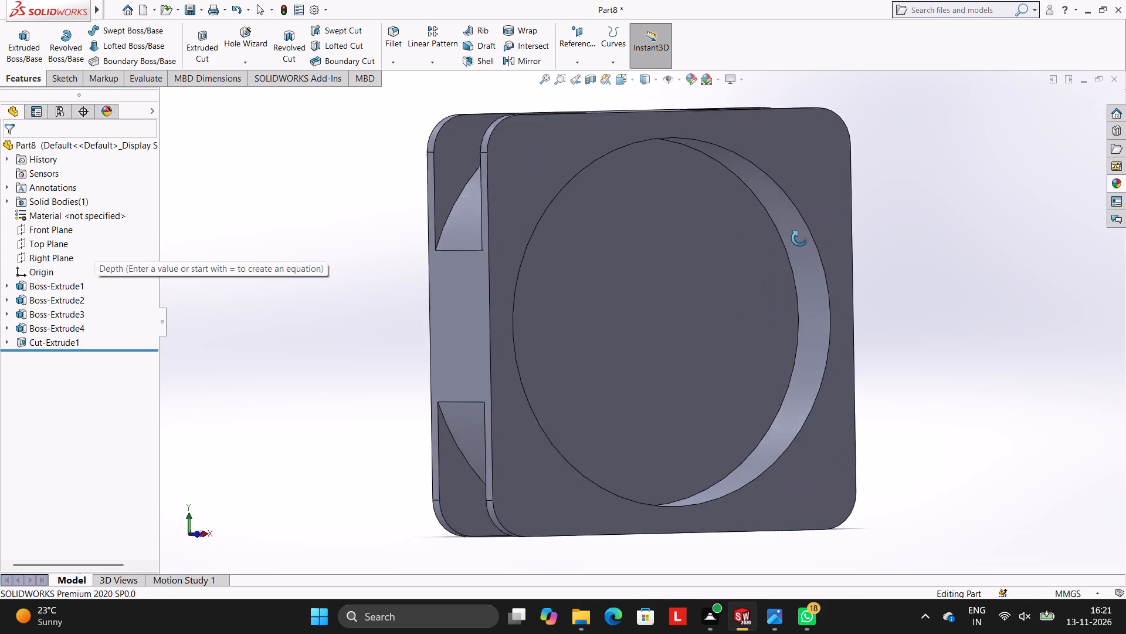
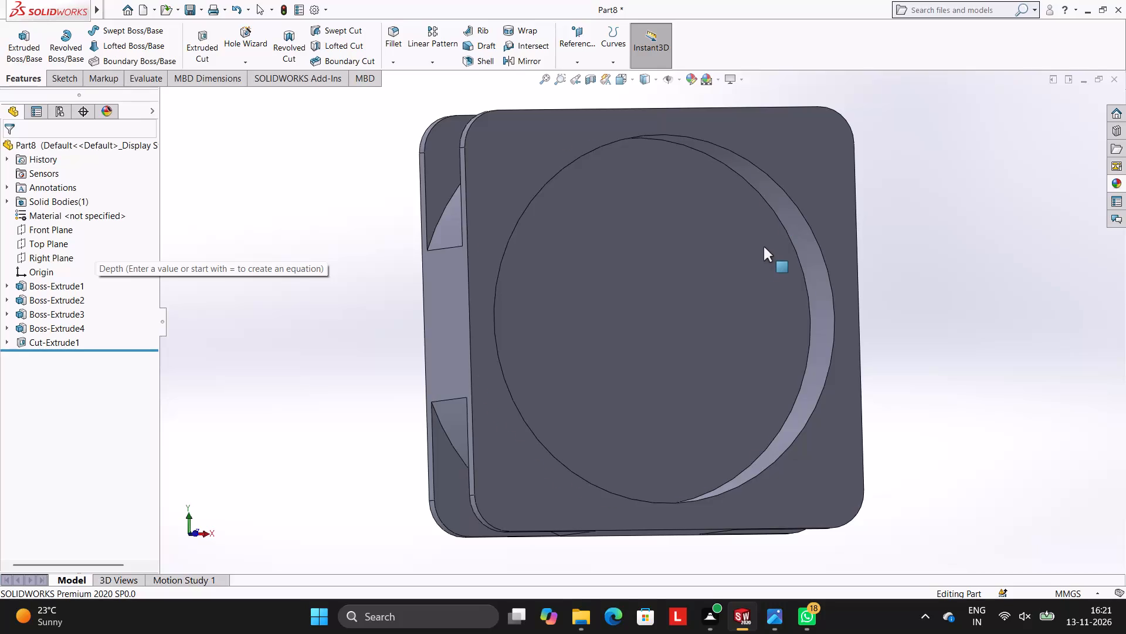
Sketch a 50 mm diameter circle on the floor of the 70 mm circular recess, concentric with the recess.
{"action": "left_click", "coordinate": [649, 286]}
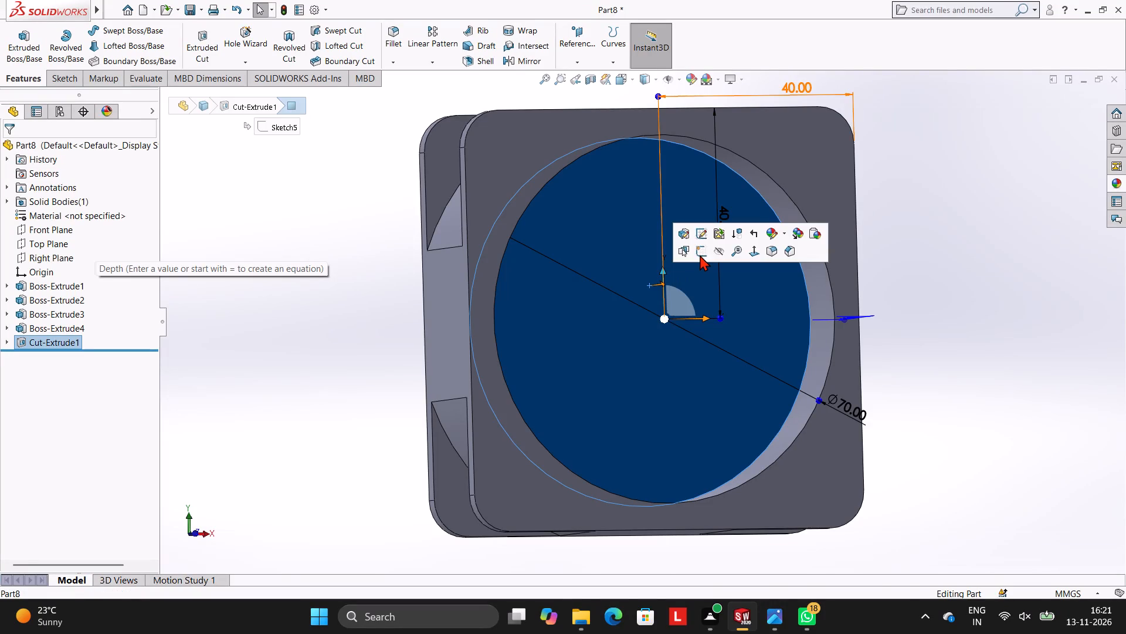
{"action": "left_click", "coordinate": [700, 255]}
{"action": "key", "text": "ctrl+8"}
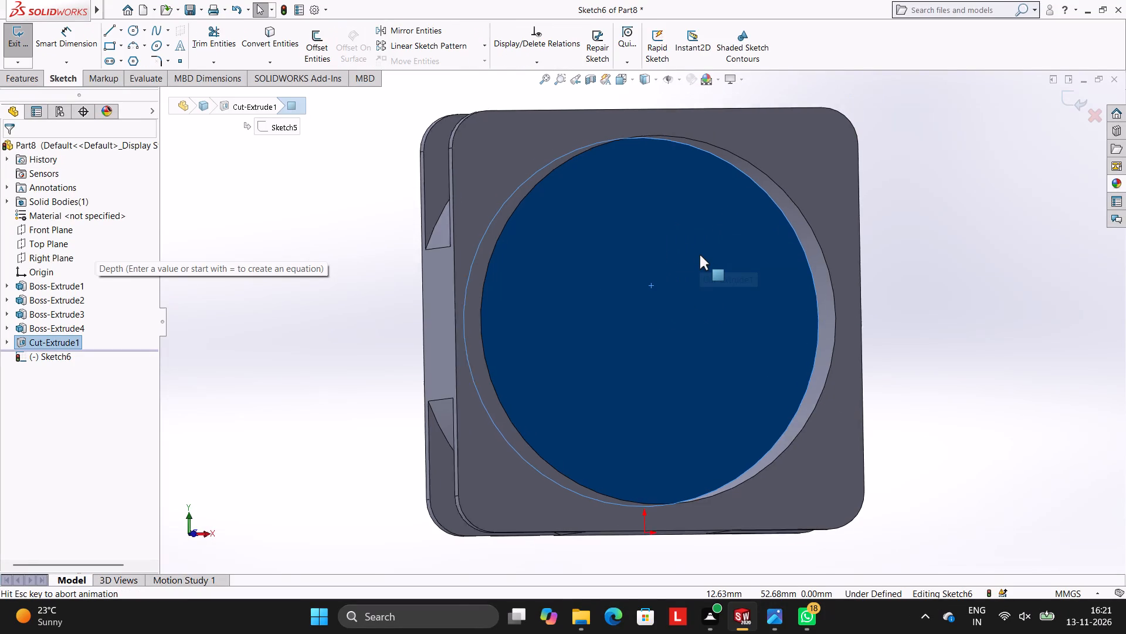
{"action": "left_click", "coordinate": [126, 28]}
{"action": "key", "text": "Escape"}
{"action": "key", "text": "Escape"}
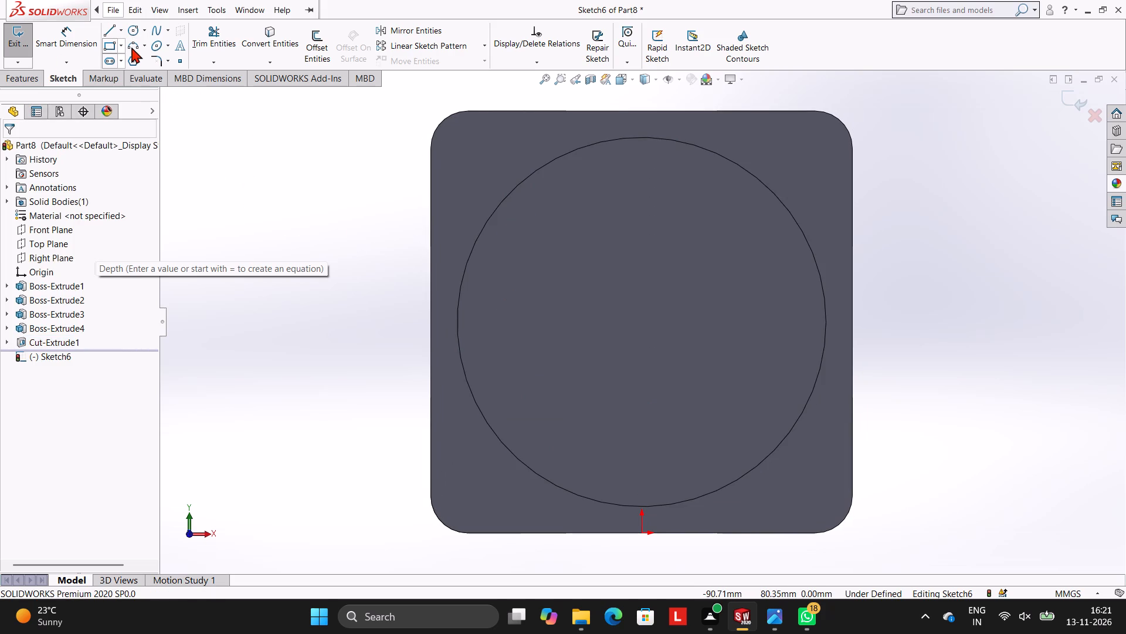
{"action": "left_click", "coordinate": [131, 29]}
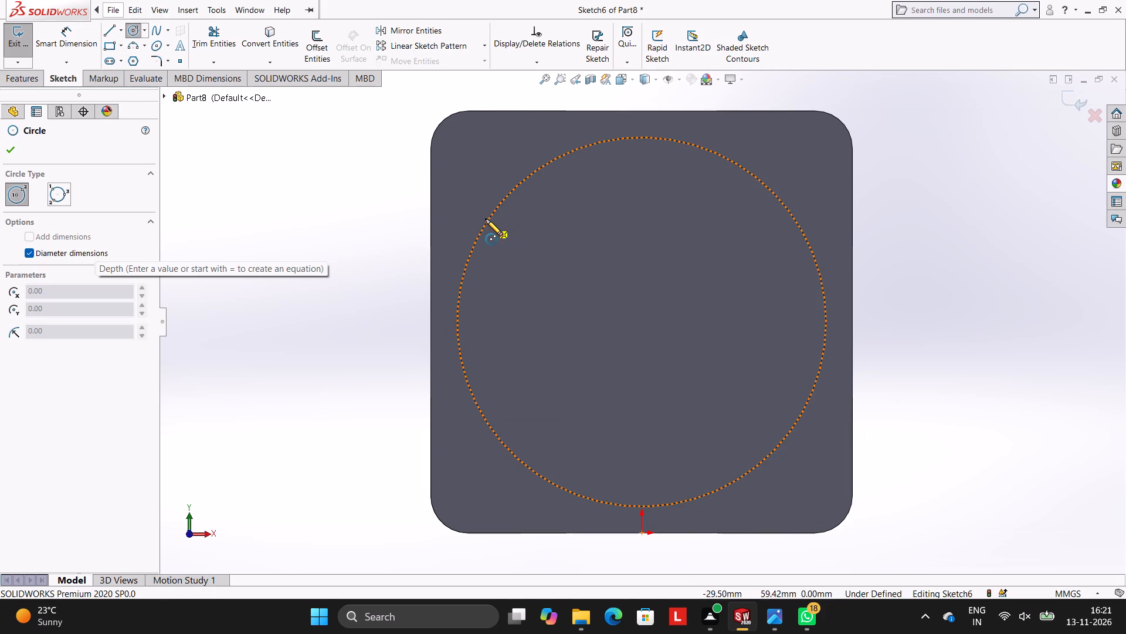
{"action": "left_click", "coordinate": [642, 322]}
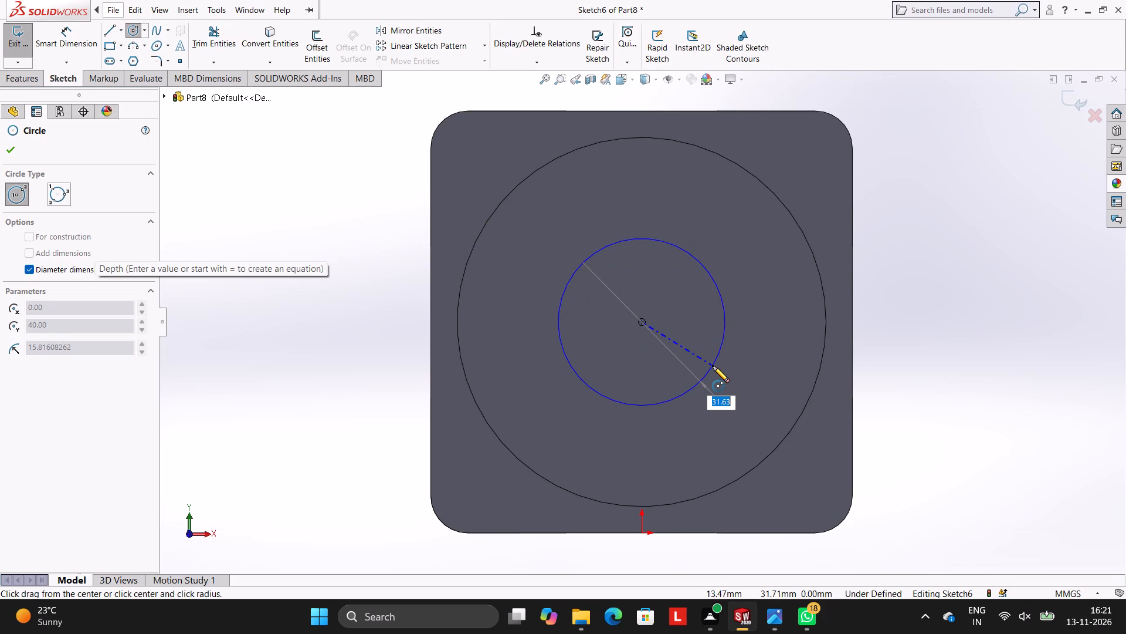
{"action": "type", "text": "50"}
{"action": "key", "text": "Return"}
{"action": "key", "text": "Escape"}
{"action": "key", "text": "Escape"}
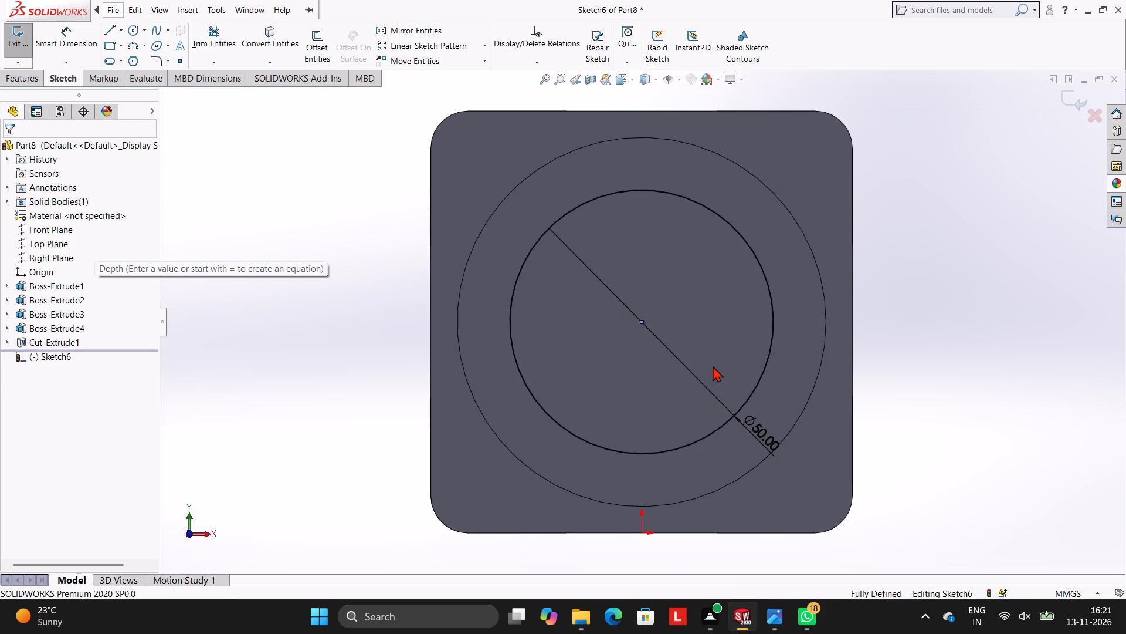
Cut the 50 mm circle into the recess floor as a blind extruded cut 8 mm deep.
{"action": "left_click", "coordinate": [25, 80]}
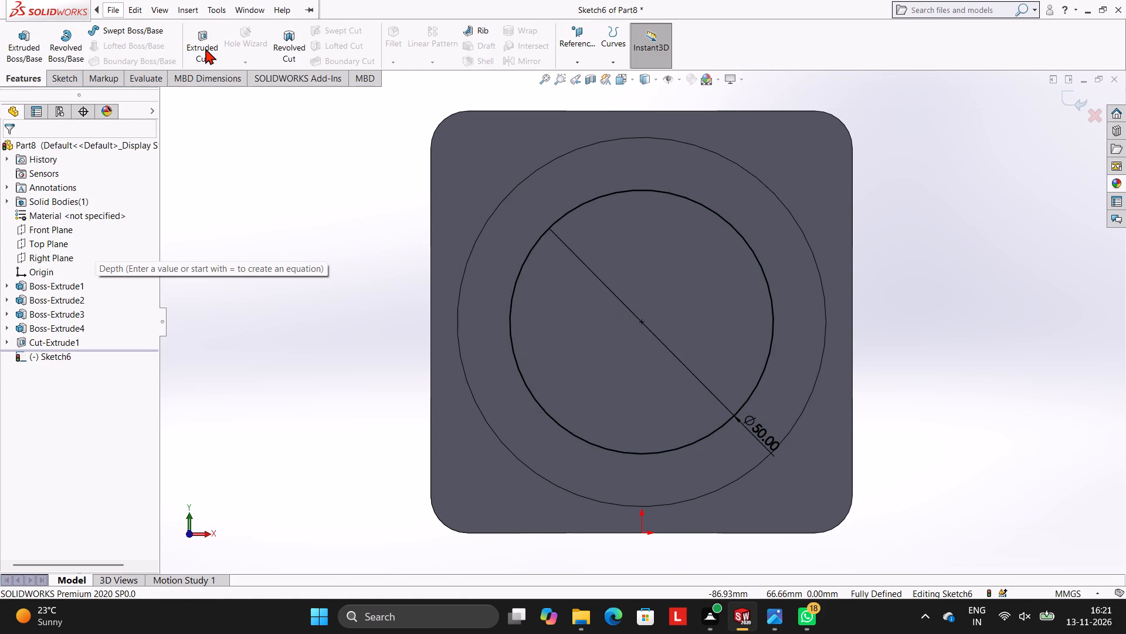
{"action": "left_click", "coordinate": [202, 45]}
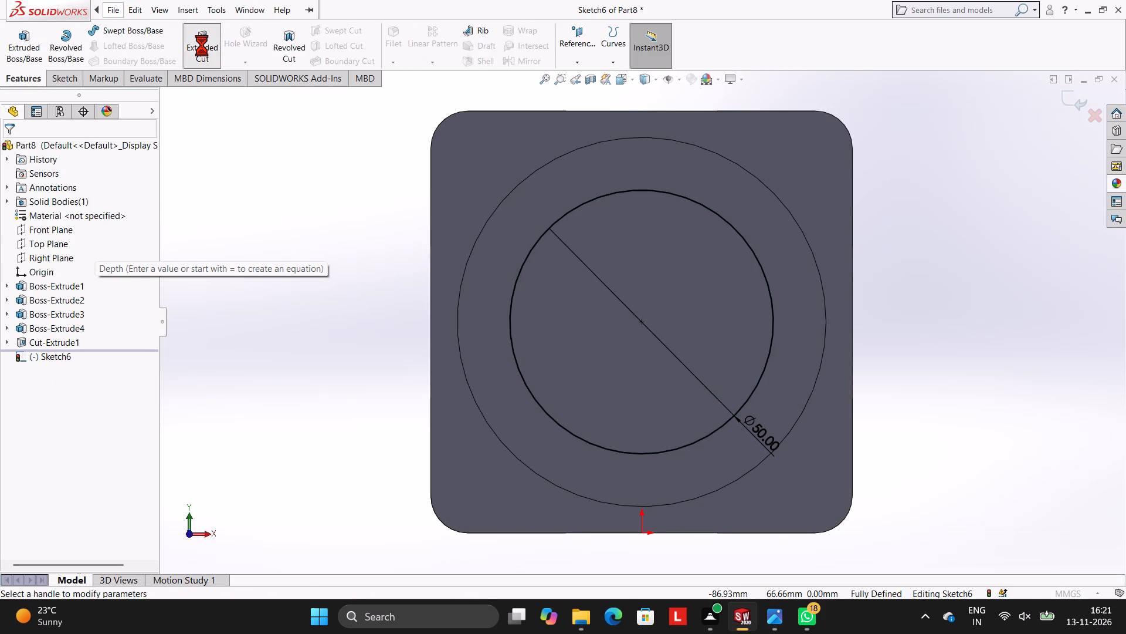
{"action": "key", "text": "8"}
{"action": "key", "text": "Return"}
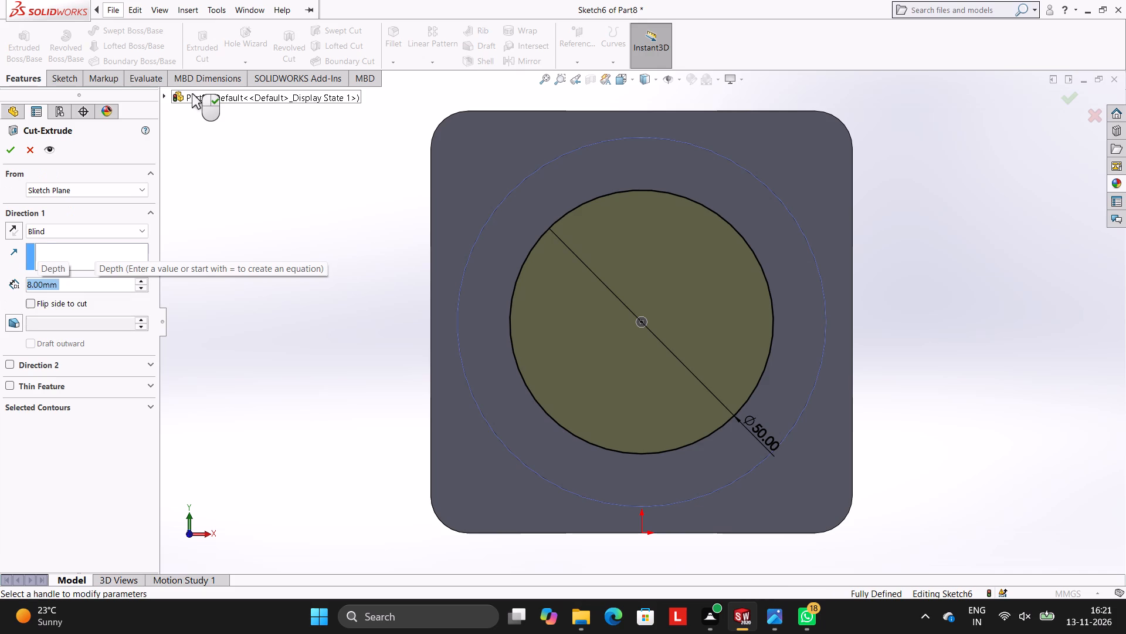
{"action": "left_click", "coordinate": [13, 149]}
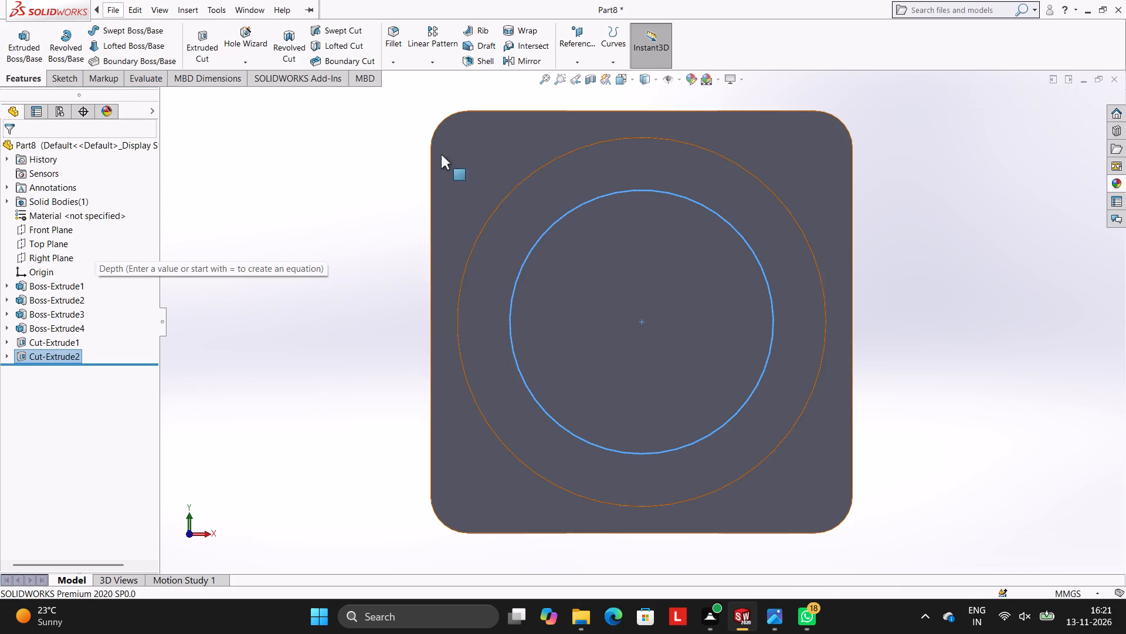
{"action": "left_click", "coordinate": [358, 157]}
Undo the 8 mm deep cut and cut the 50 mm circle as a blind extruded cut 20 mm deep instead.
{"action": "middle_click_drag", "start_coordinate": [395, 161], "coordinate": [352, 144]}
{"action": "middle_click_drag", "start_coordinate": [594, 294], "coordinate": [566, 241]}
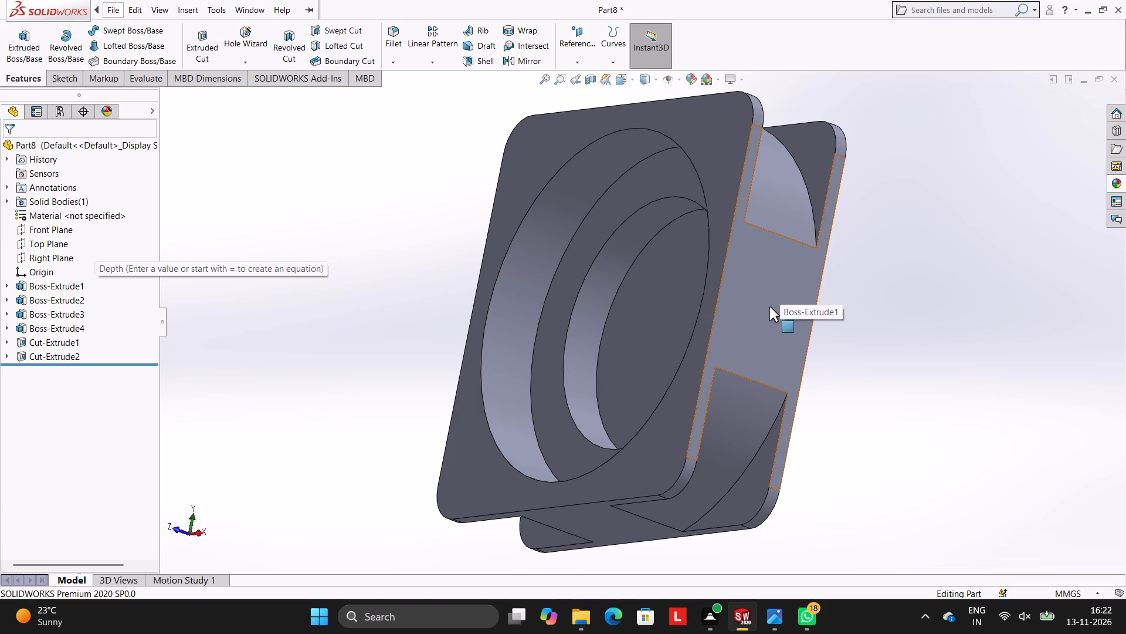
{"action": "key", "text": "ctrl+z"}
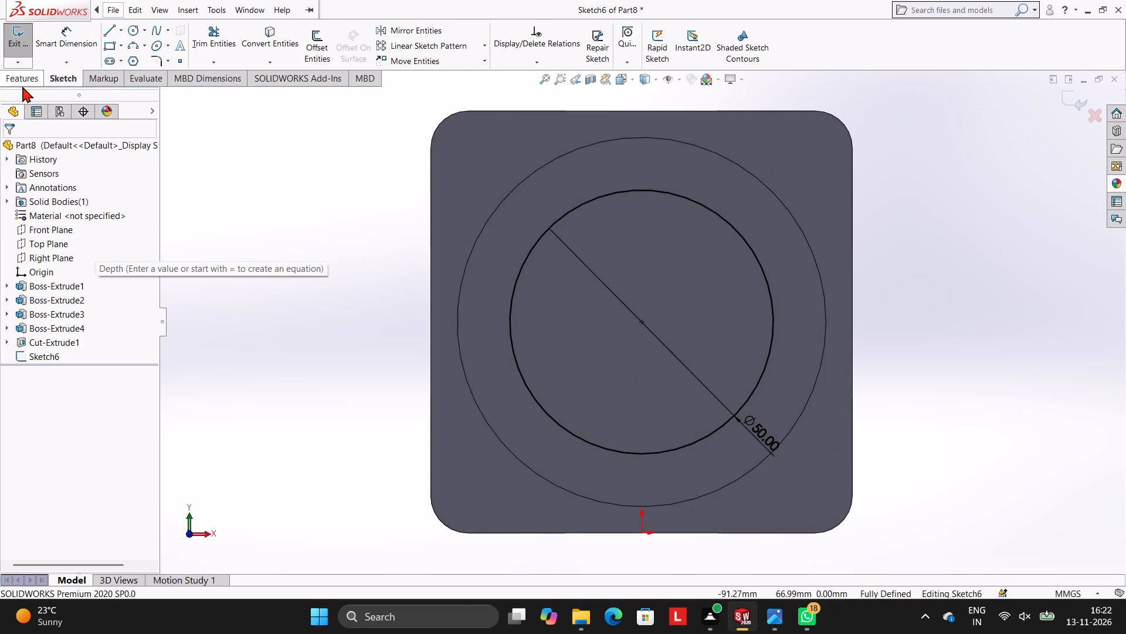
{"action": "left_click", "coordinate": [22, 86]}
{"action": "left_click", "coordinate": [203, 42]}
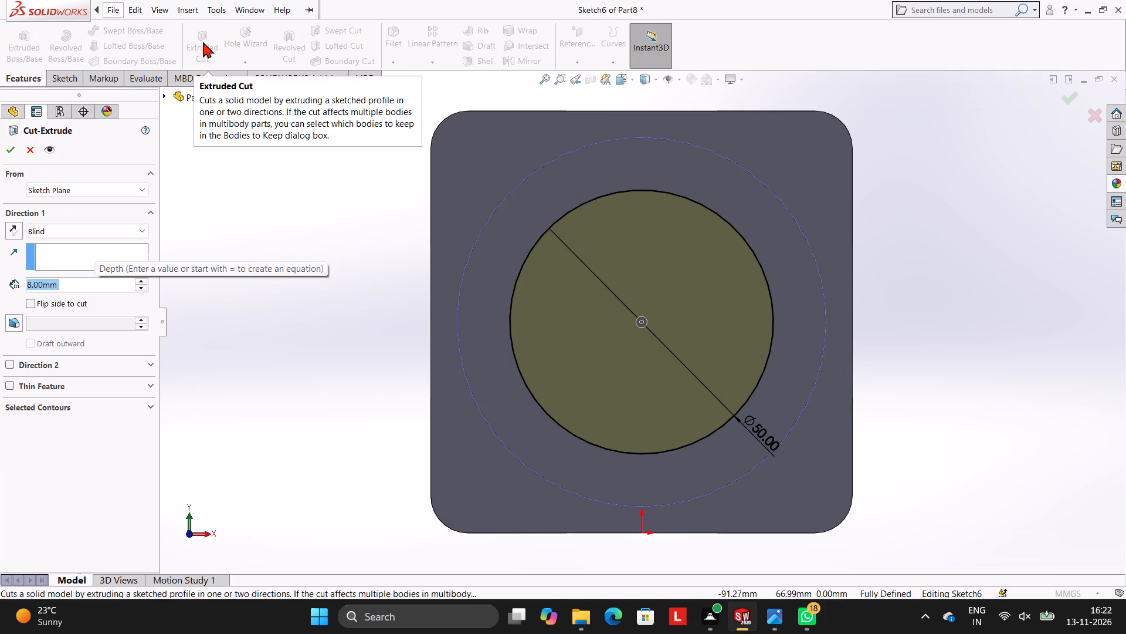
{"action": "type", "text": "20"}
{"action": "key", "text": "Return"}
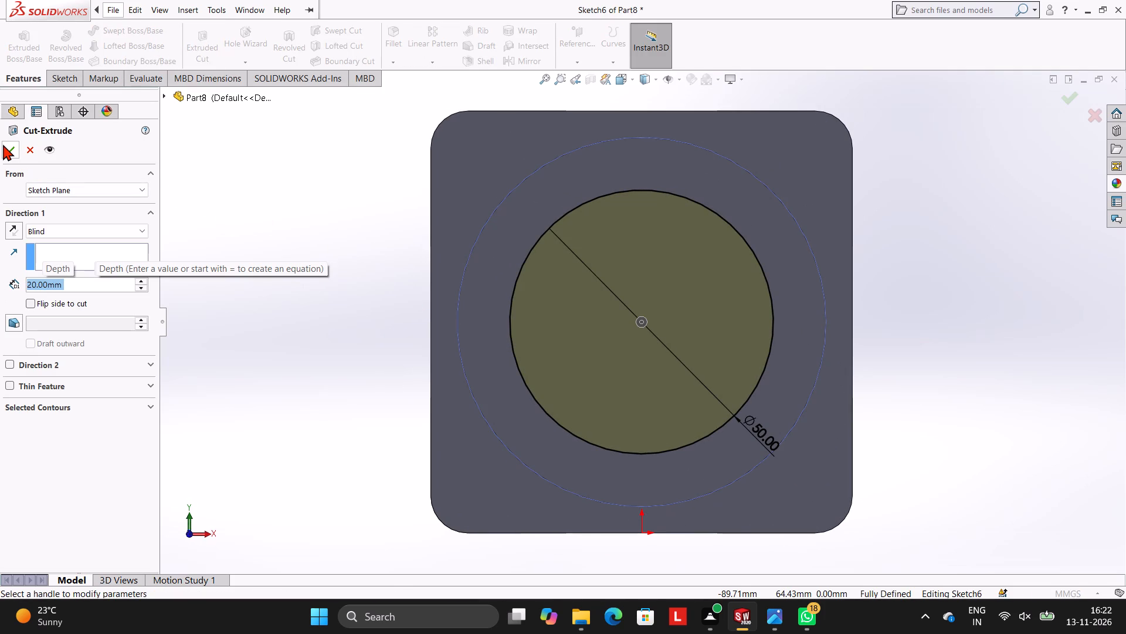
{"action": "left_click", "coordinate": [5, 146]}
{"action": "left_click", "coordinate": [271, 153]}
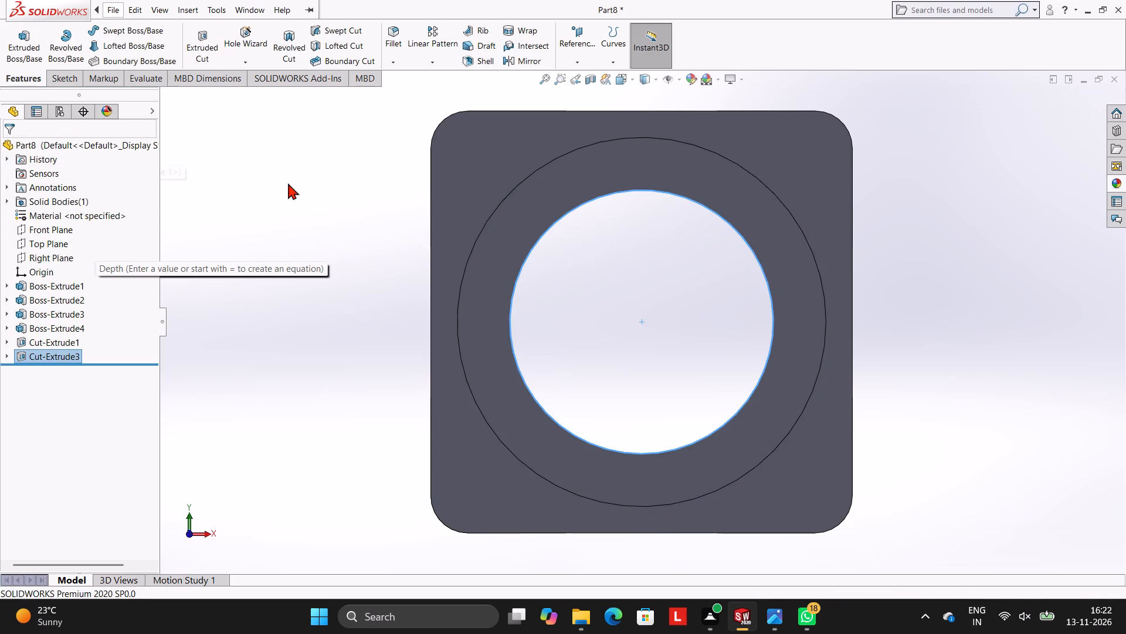
Undo the 20 mm deep cut, the 50 mm circle sketch and the 70 mm circular cut, returning to the 70 mm circle's sketch.
{"action": "middle_click_drag", "start_coordinate": [510, 320], "coordinate": [462, 218]}
{"action": "middle_click_drag", "start_coordinate": [632, 306], "coordinate": [612, 323]}
{"action": "scroll", "coordinate": [612, 323], "scroll_direction": "up", "scroll_amount": 1}
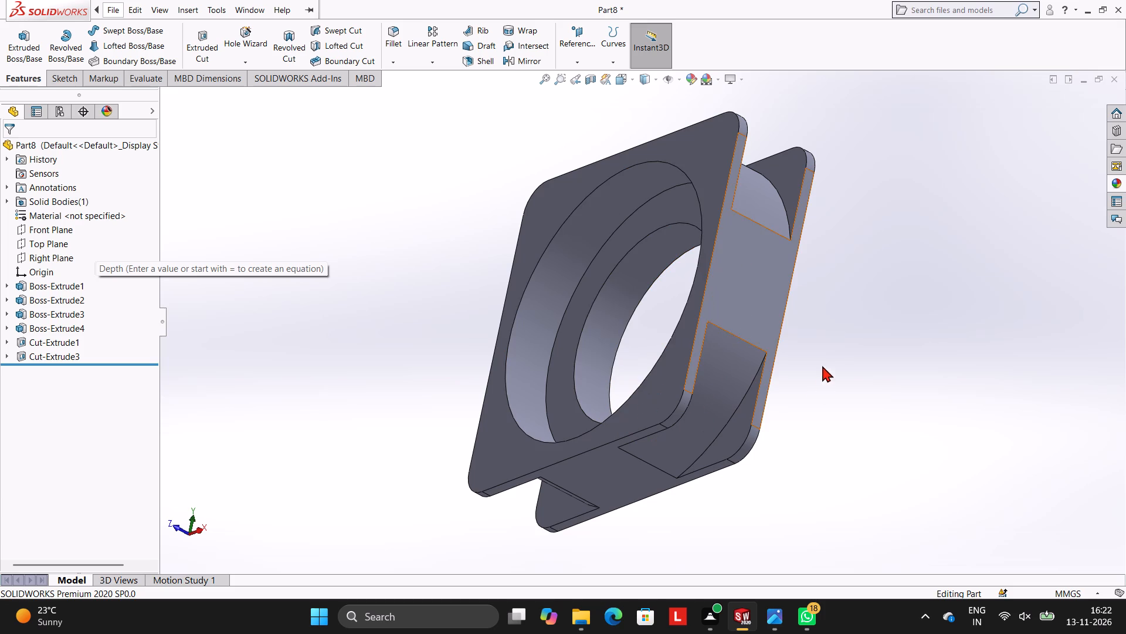
{"action": "middle_click_drag", "start_coordinate": [881, 308], "coordinate": [799, 377]}
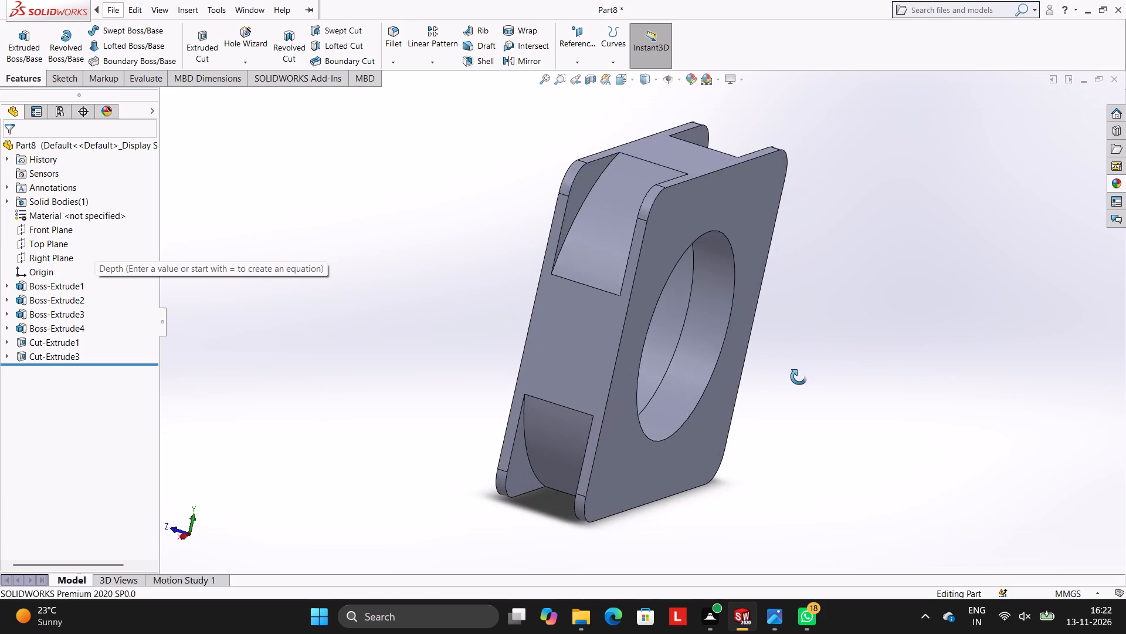
{"action": "middle_click_drag", "start_coordinate": [799, 377], "coordinate": [890, 269]}
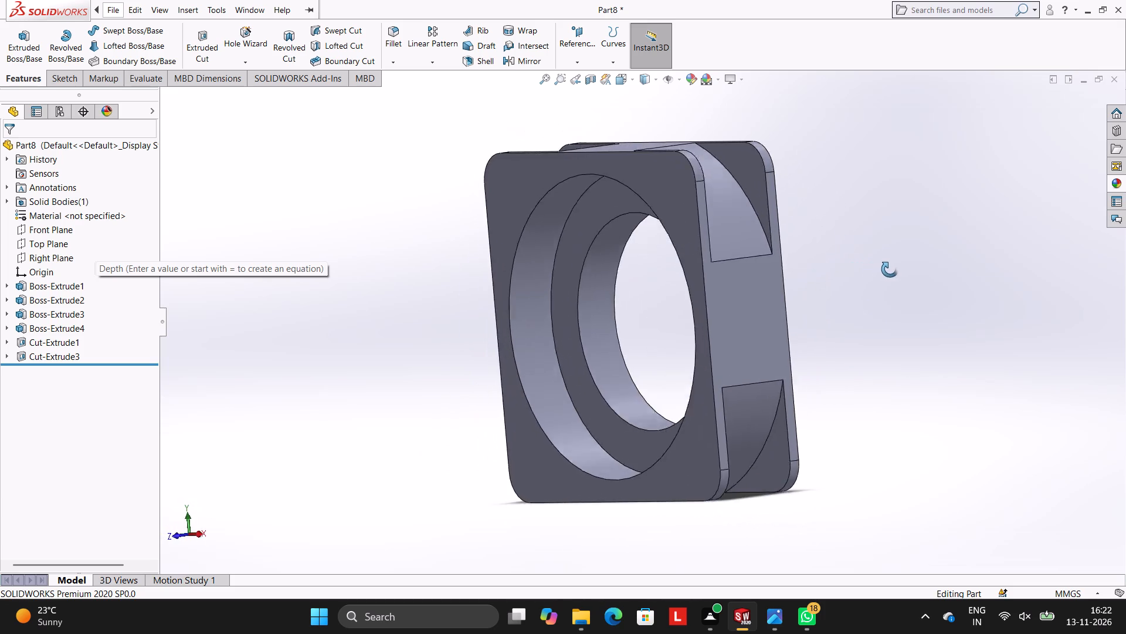
{"action": "middle_click_drag", "start_coordinate": [890, 269], "coordinate": [873, 226]}
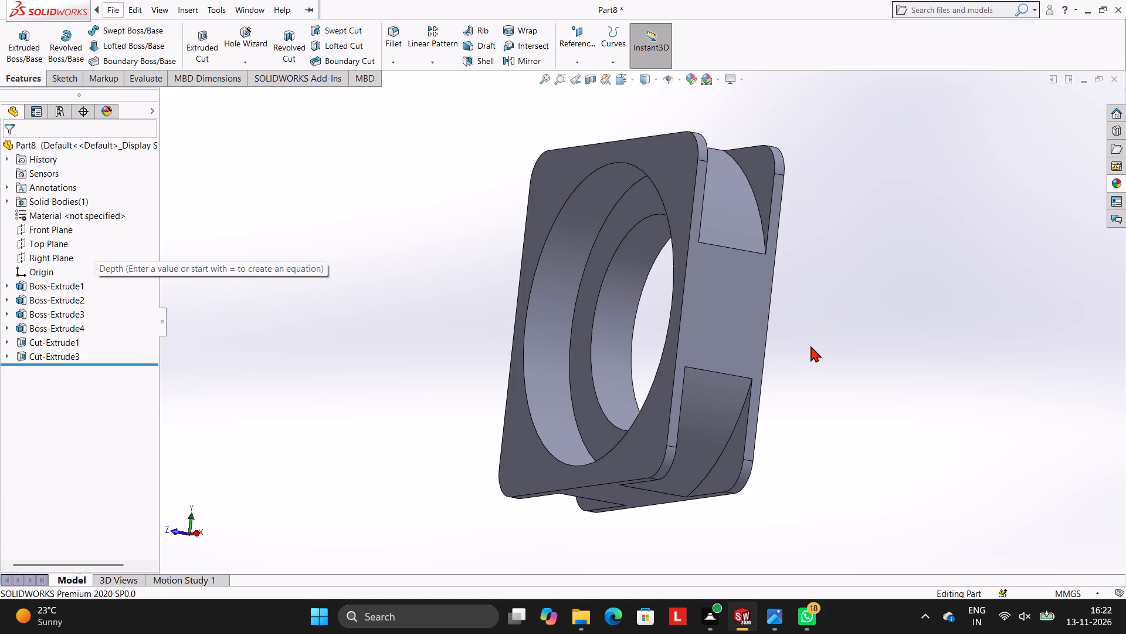
{"action": "key", "text": "ctrl+z"}
{"action": "key", "text": "ctrl+z"}
{"action": "key", "text": "ctrl+z"}
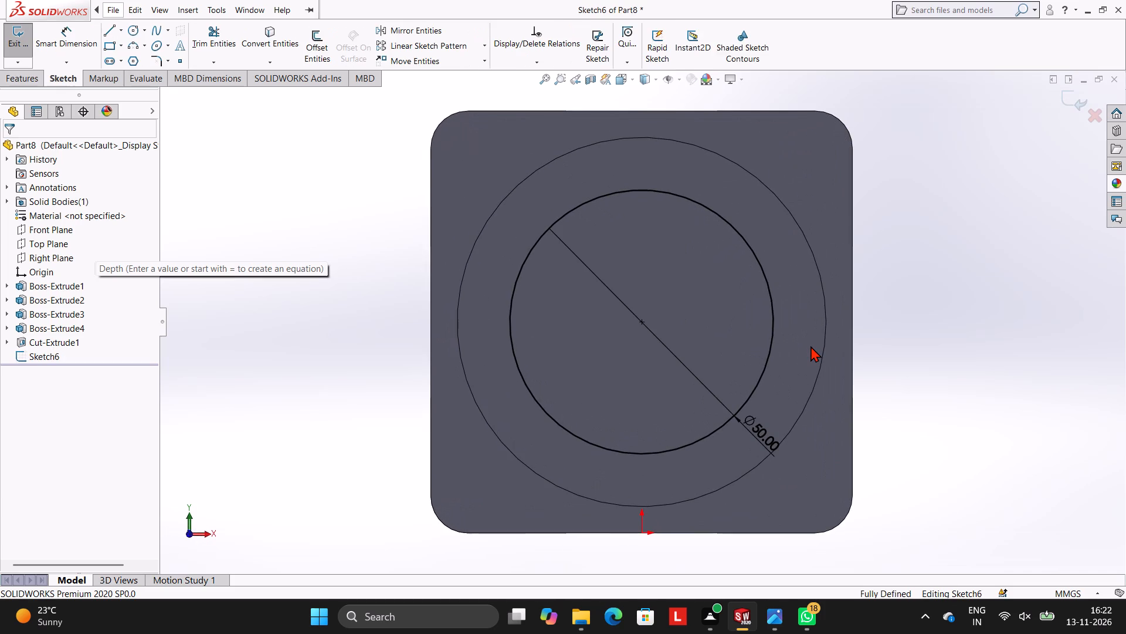
{"action": "key", "text": "ctrl+z"}
{"action": "key", "text": "ctrl+z"}
{"action": "key", "text": "ctrl+z"}
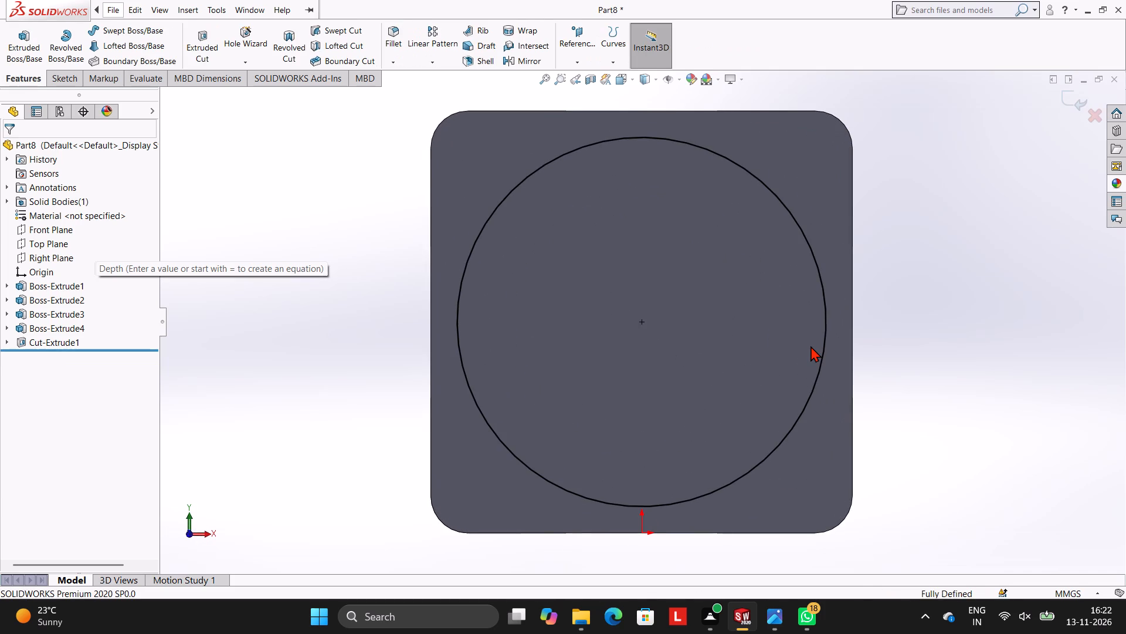
{"action": "key", "text": "Escape"}
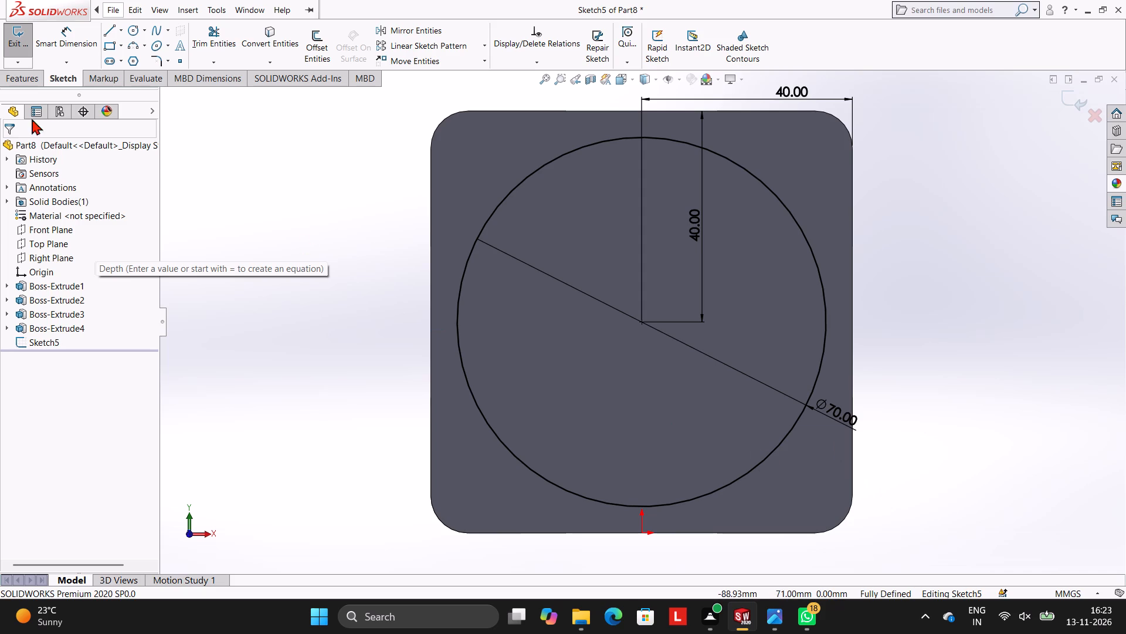
Cut the 70 mm circle into the part from the front face as a blind extruded cut 17 mm deep.
{"action": "left_click", "coordinate": [12, 77]}
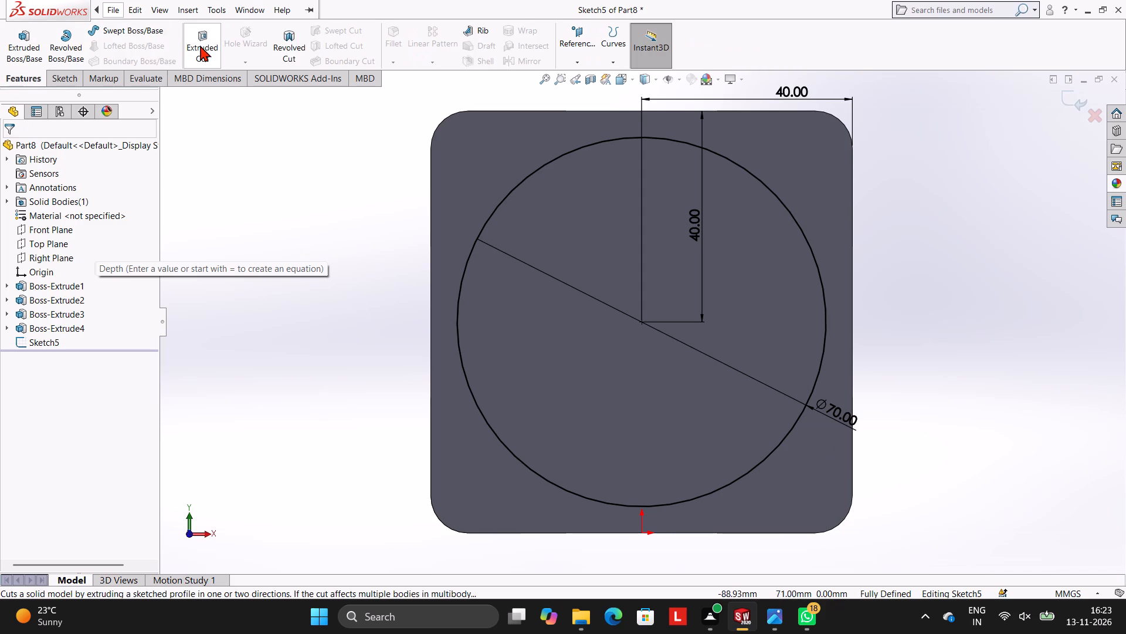
{"action": "left_click", "coordinate": [200, 45]}
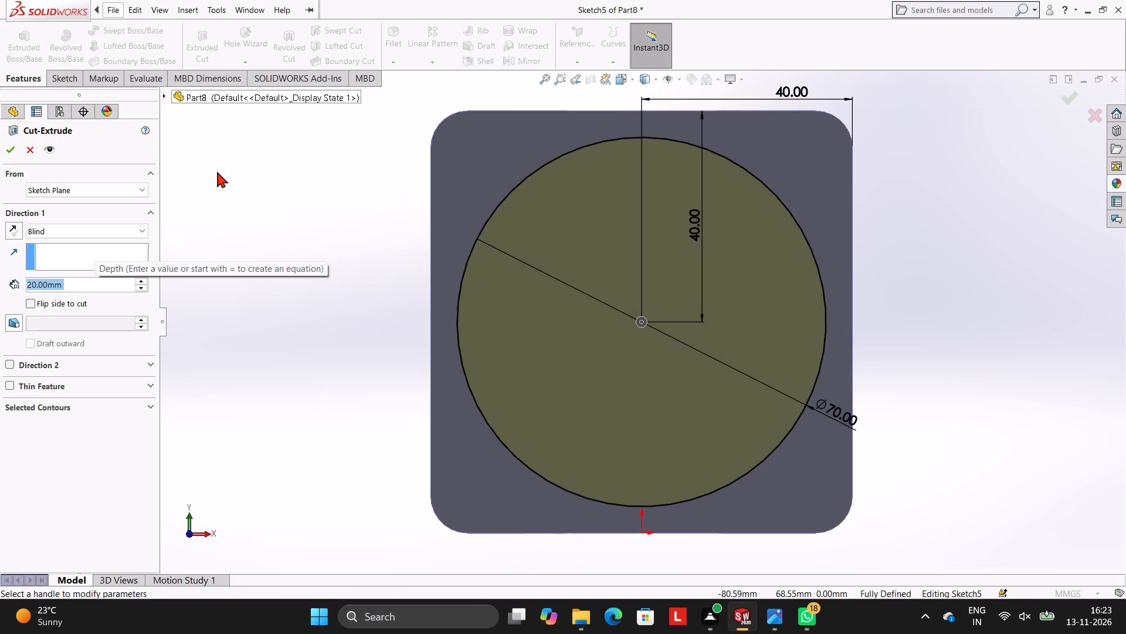
{"action": "type", "text": "17"}
{"action": "key", "text": "Return"}
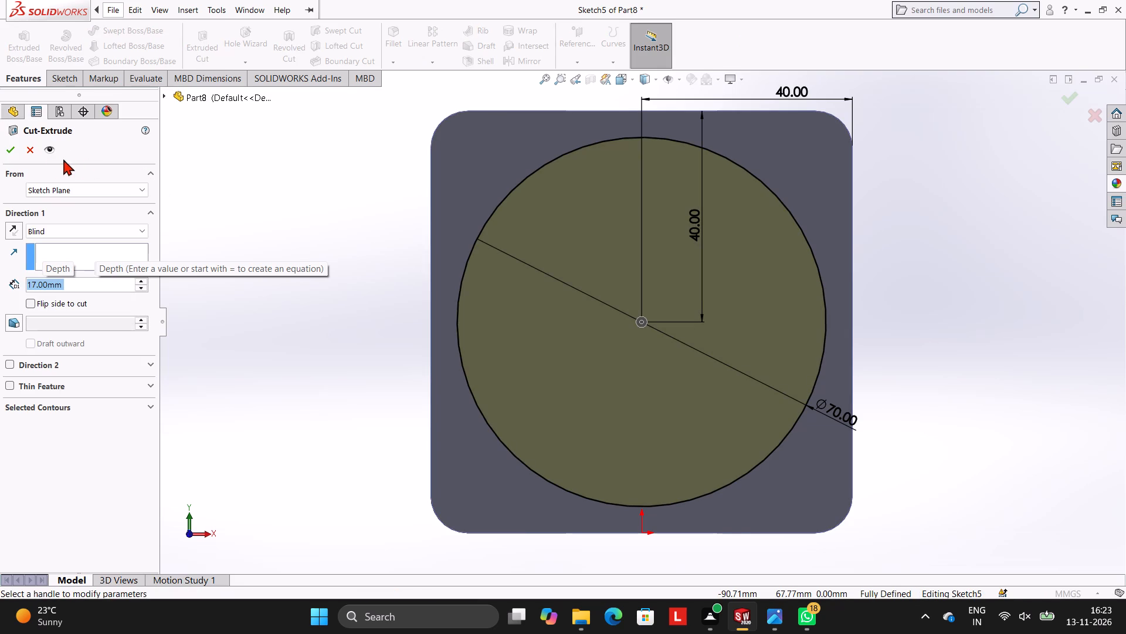
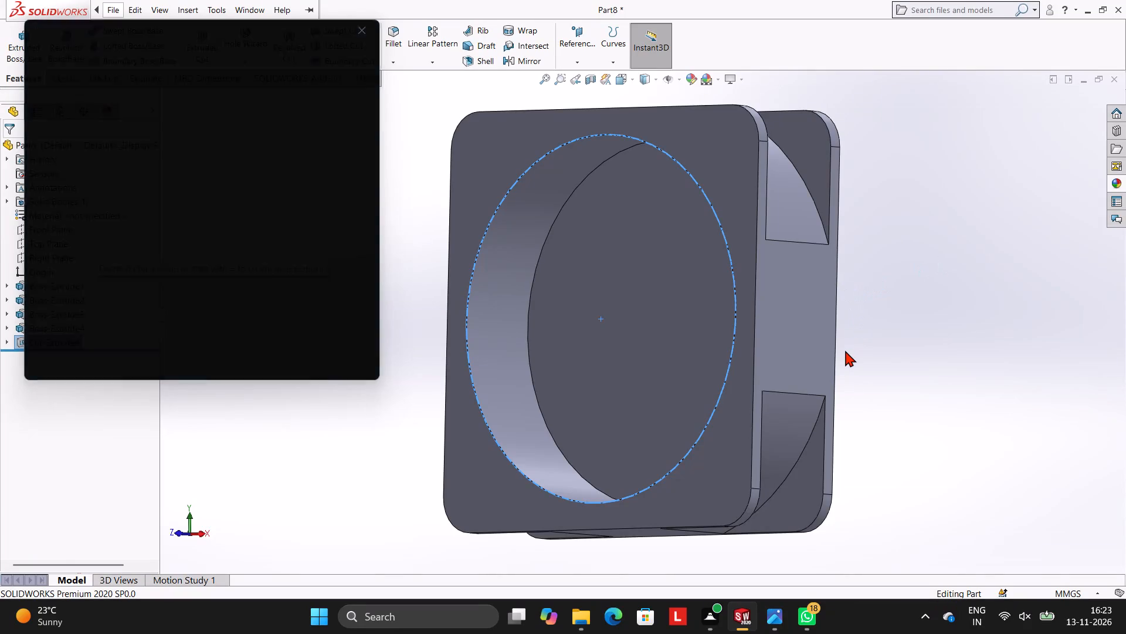
Open a new sketch on the floor of the 70 mm circular recess and view it face-on.
{"action": "key", "text": "Escape"}
{"action": "key", "text": "Escape"}
{"action": "scroll", "coordinate": [388, 331], "scroll_direction": "down", "scroll_amount": 1}
{"action": "middle_click_drag", "start_coordinate": [388, 331], "coordinate": [411, 329]}
{"action": "left_click", "coordinate": [643, 308]}
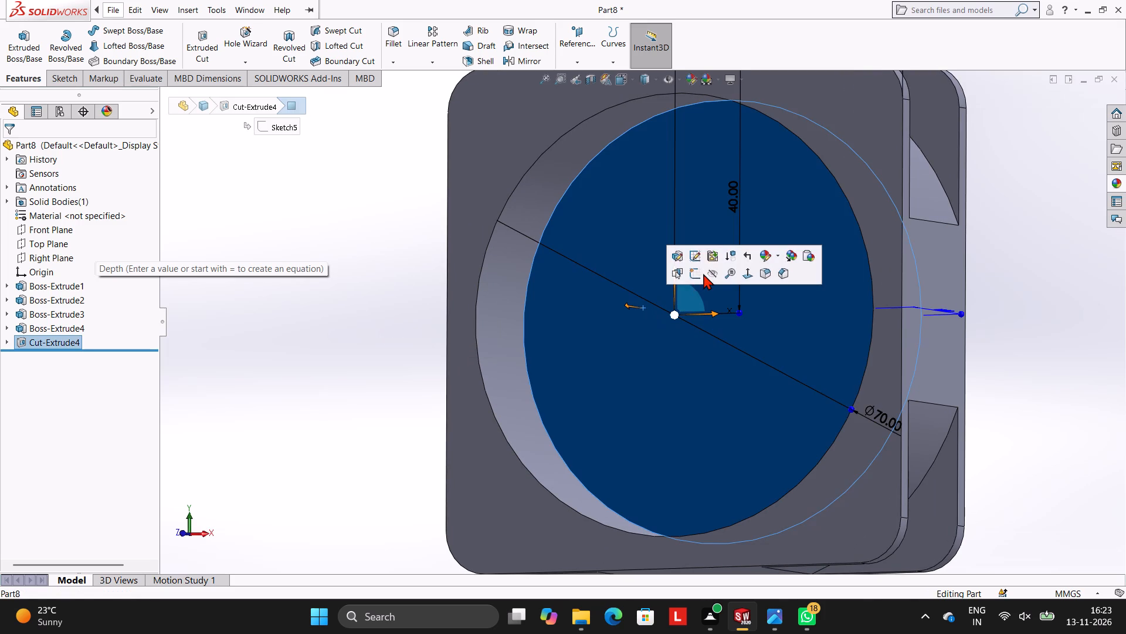
{"action": "left_click", "coordinate": [697, 275]}
{"action": "key", "text": "ctrl+8"}
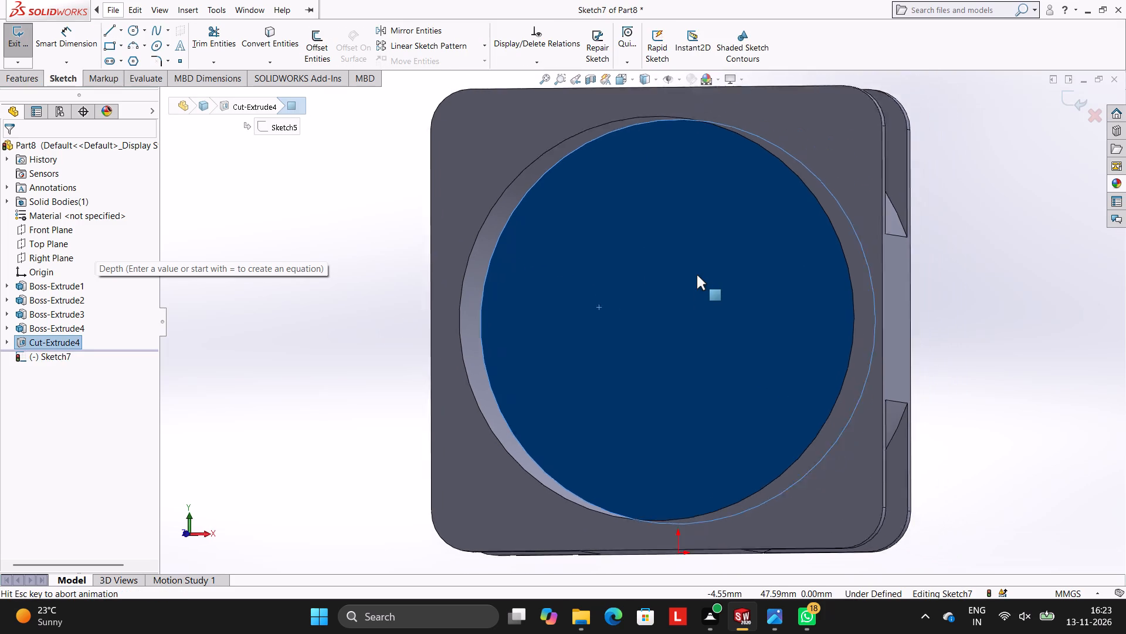
{"action": "scroll", "coordinate": [736, 281], "scroll_direction": "up", "scroll_amount": 2}
{"action": "scroll", "coordinate": [736, 281], "scroll_direction": "down", "scroll_amount": 2}
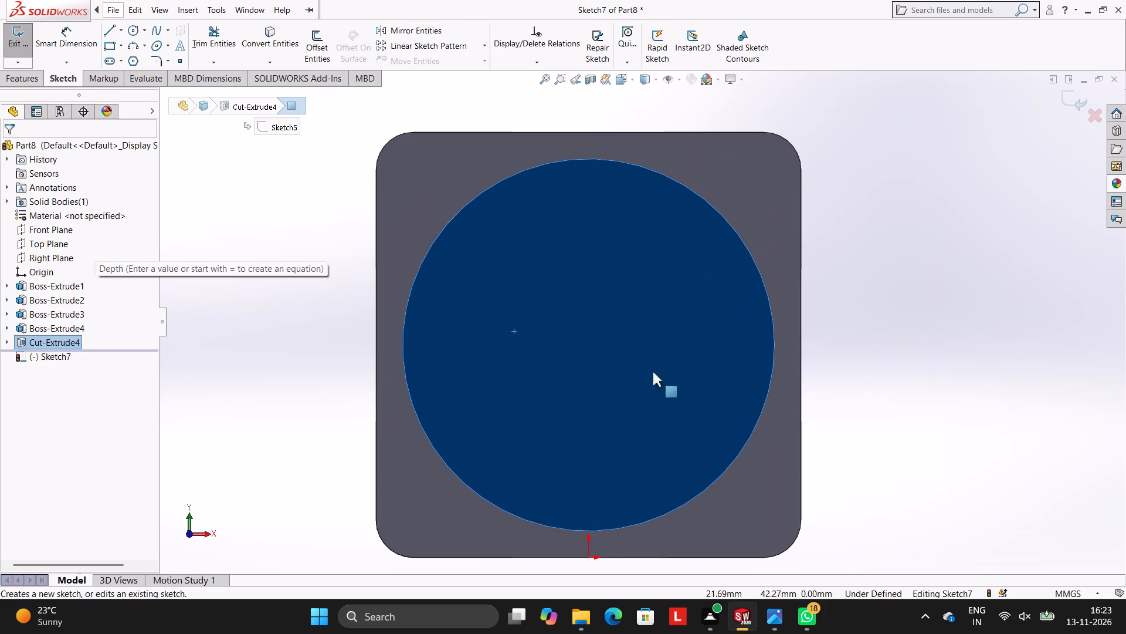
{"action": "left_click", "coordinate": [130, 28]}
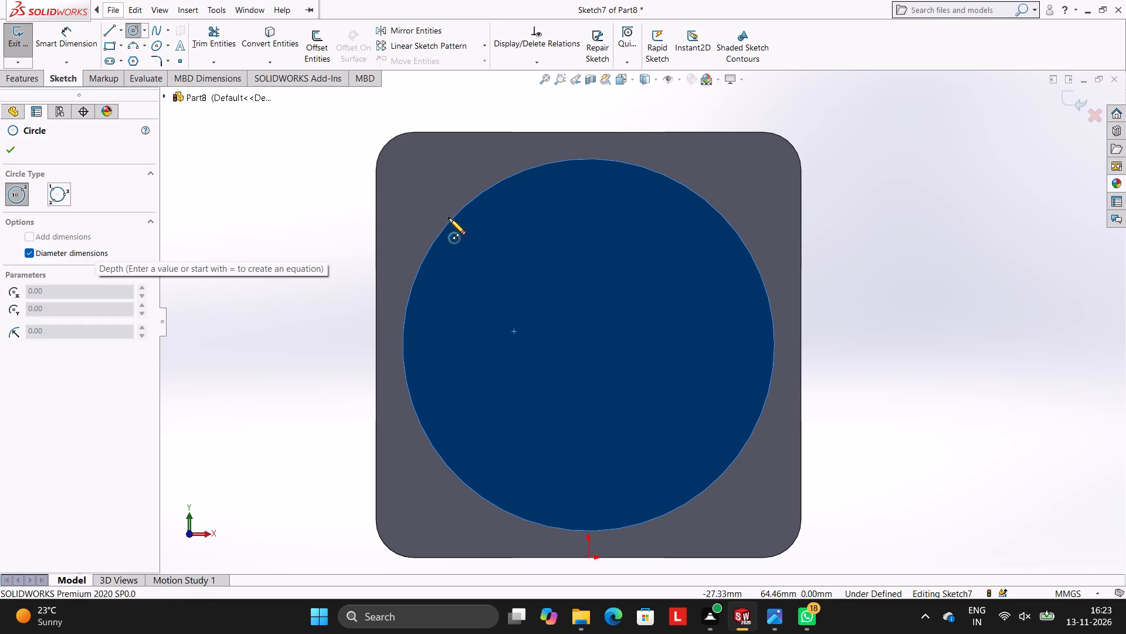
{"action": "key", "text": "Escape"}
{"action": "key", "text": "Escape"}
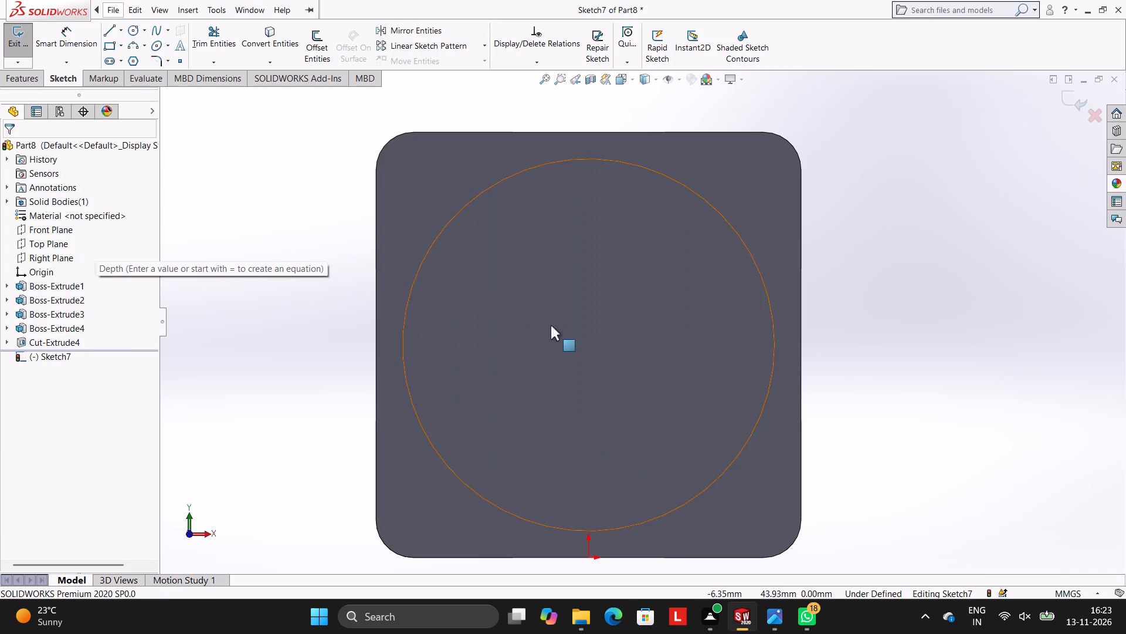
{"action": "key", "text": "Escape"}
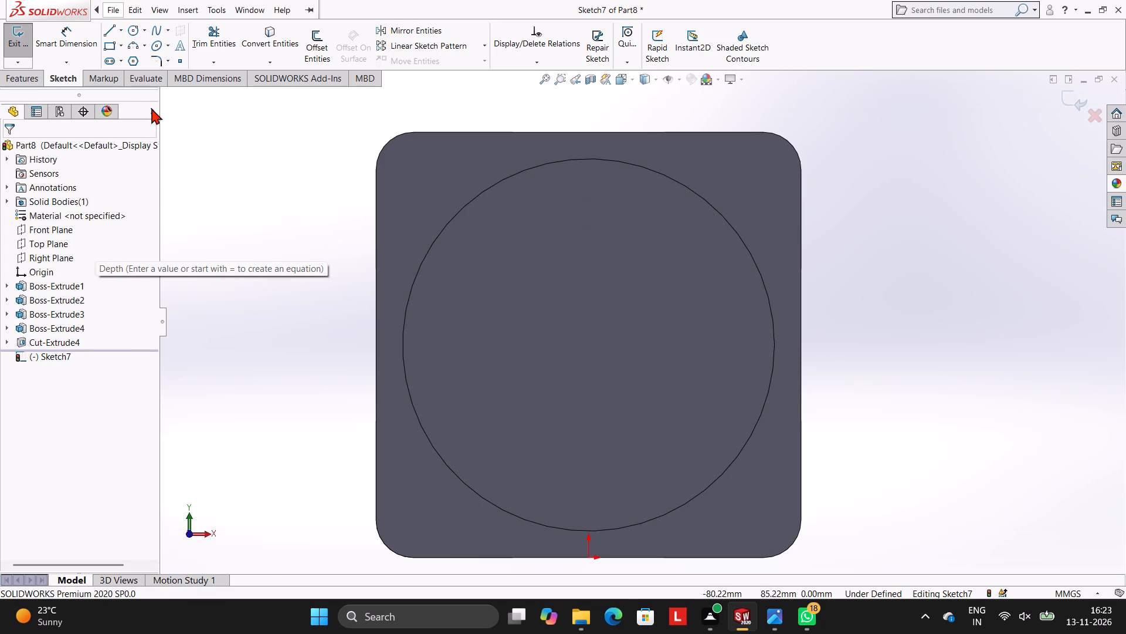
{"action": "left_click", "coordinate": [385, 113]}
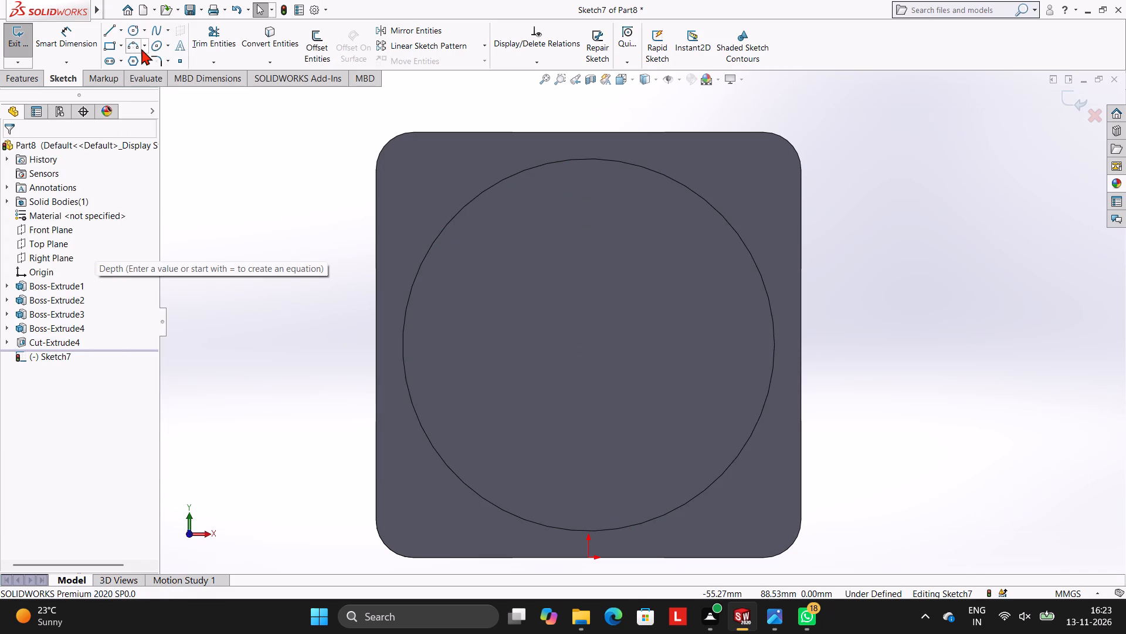
Draw a 50 mm diameter circle on the recess floor, concentric with the 70 mm recess.
{"action": "left_click", "coordinate": [134, 31]}
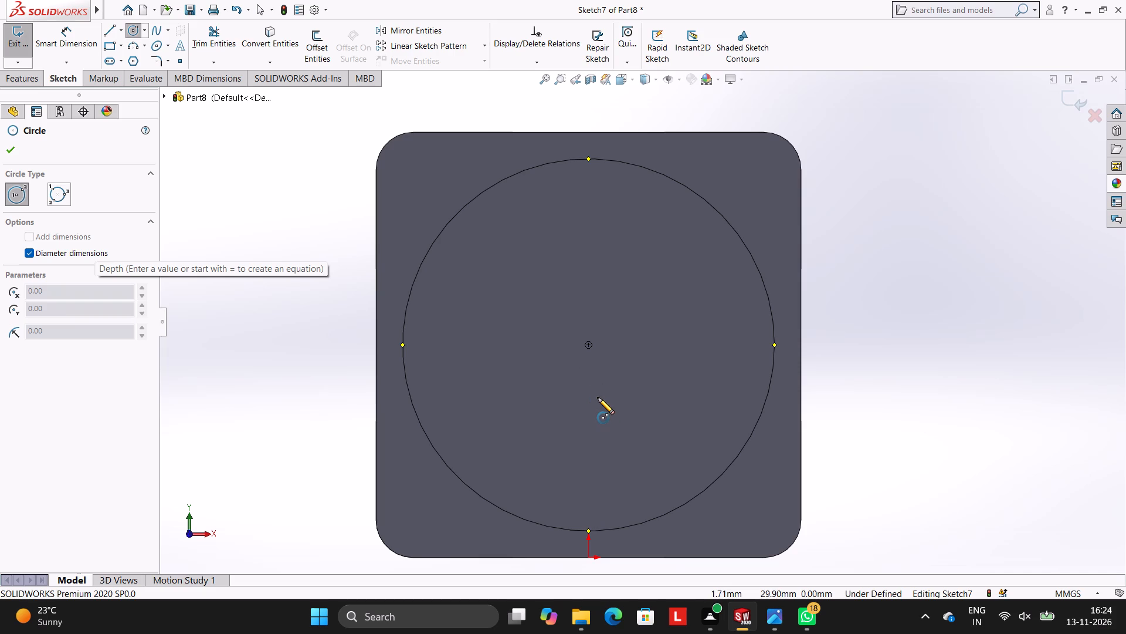
{"action": "left_click", "coordinate": [587, 345]}
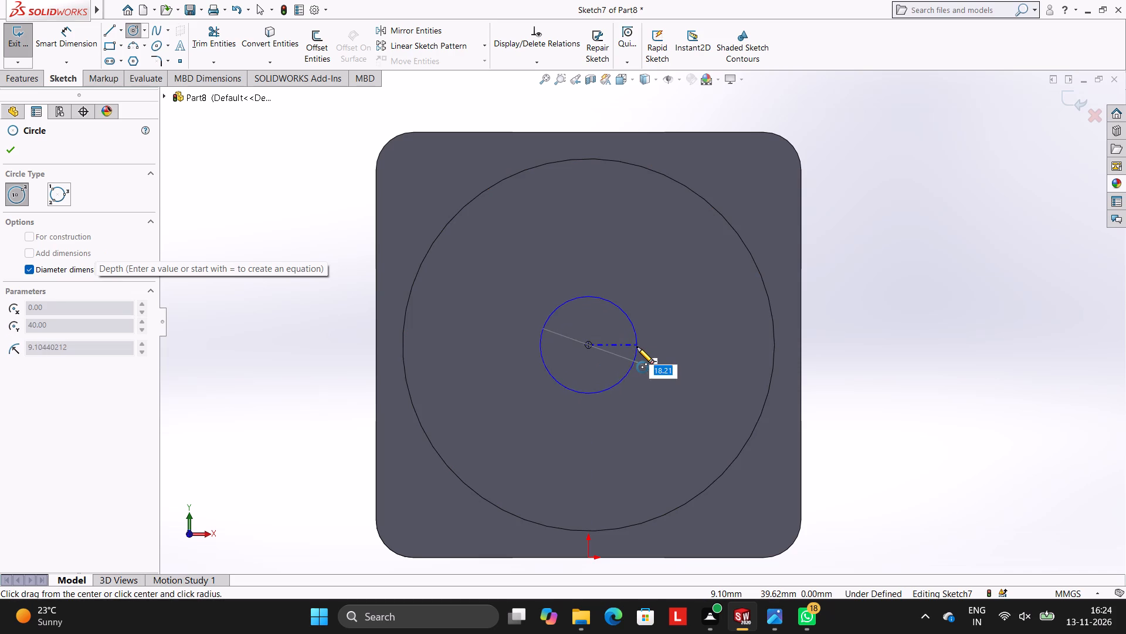
{"action": "type", "text": "50"}
{"action": "key", "text": "Return"}
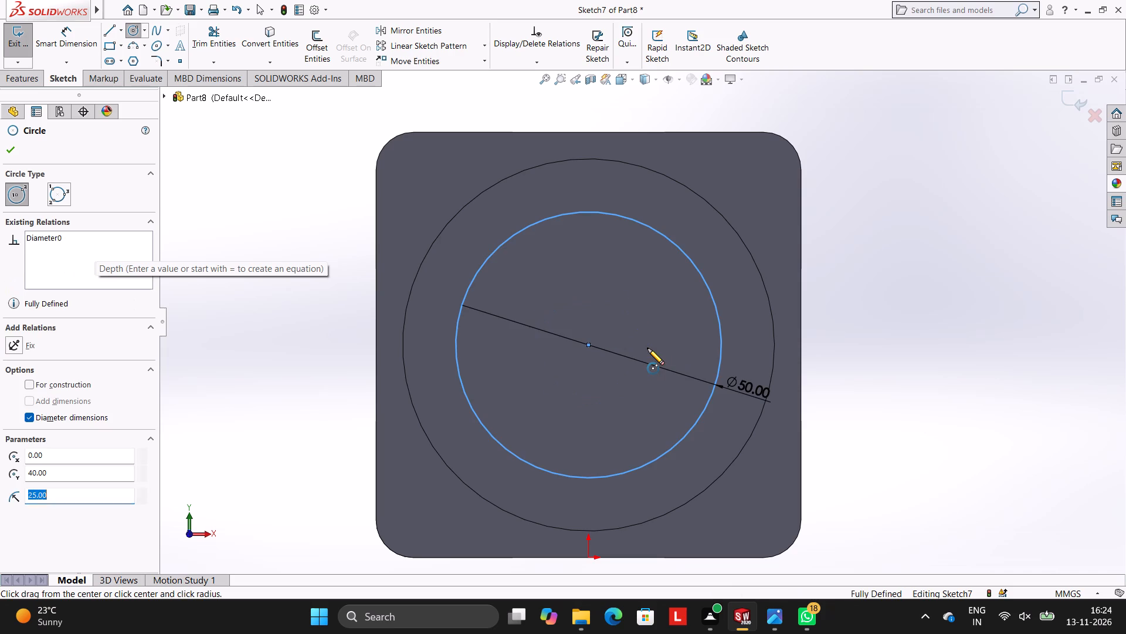
{"action": "key", "text": "Escape"}
{"action": "key", "text": "Escape"}
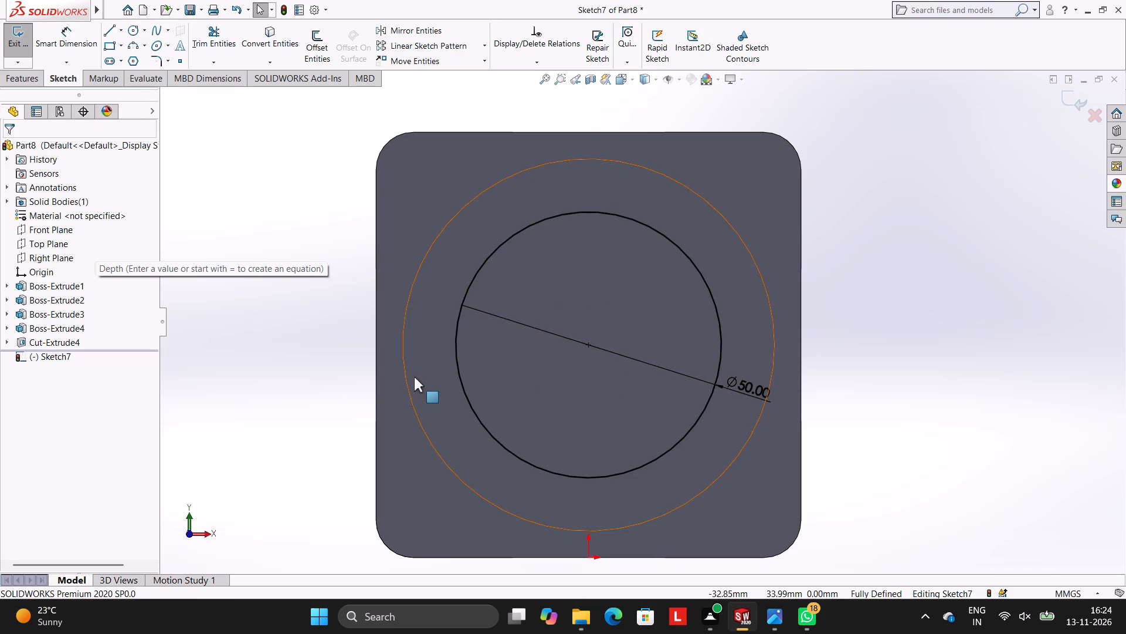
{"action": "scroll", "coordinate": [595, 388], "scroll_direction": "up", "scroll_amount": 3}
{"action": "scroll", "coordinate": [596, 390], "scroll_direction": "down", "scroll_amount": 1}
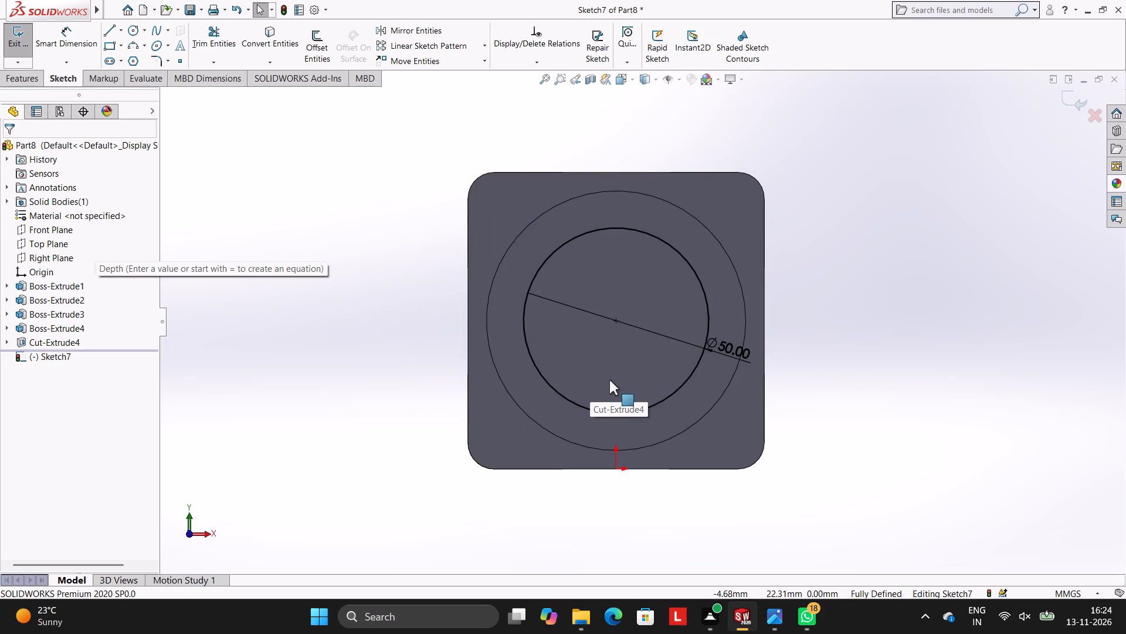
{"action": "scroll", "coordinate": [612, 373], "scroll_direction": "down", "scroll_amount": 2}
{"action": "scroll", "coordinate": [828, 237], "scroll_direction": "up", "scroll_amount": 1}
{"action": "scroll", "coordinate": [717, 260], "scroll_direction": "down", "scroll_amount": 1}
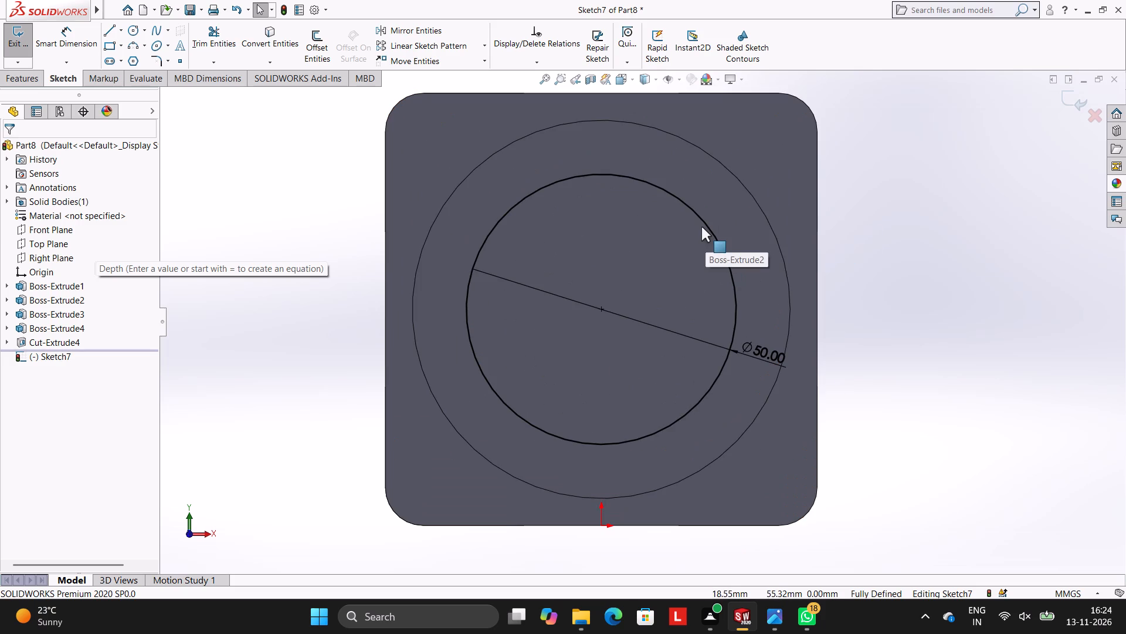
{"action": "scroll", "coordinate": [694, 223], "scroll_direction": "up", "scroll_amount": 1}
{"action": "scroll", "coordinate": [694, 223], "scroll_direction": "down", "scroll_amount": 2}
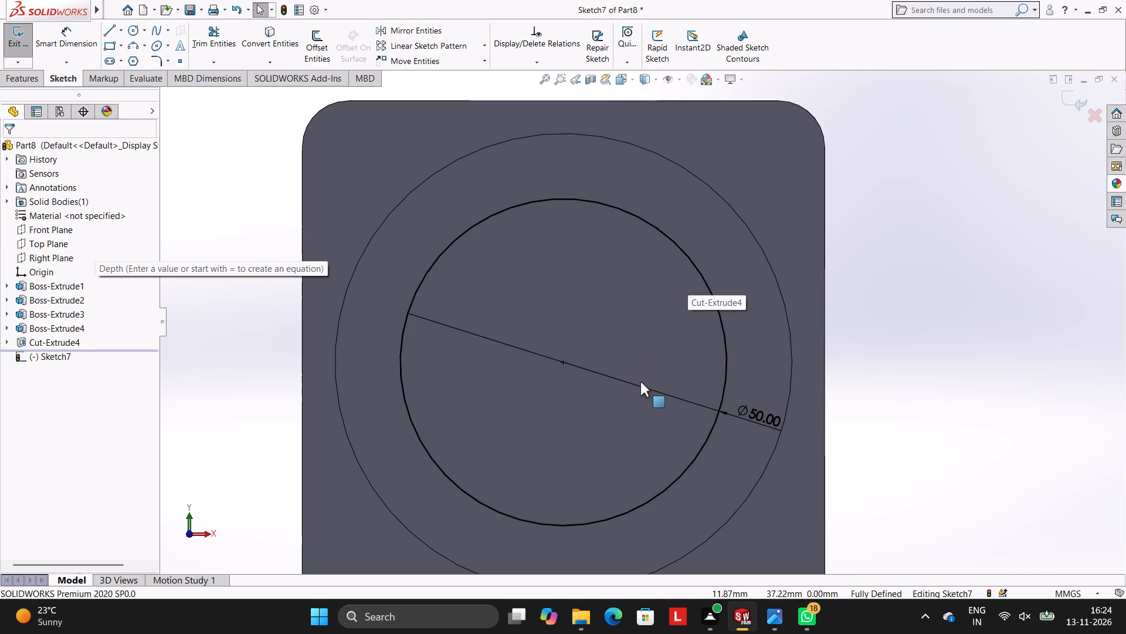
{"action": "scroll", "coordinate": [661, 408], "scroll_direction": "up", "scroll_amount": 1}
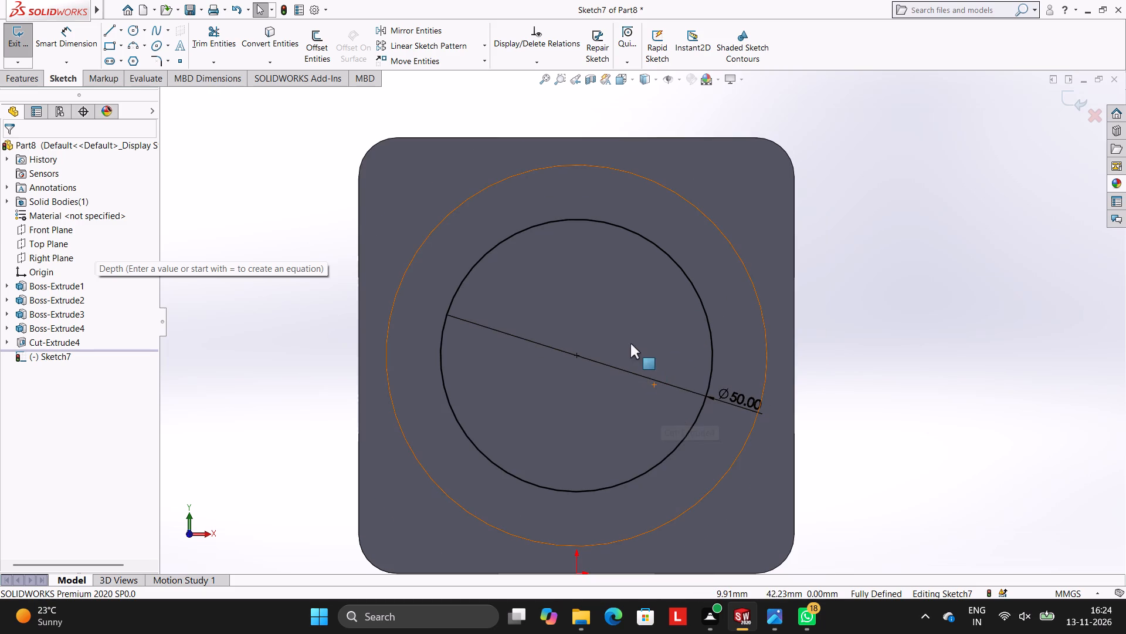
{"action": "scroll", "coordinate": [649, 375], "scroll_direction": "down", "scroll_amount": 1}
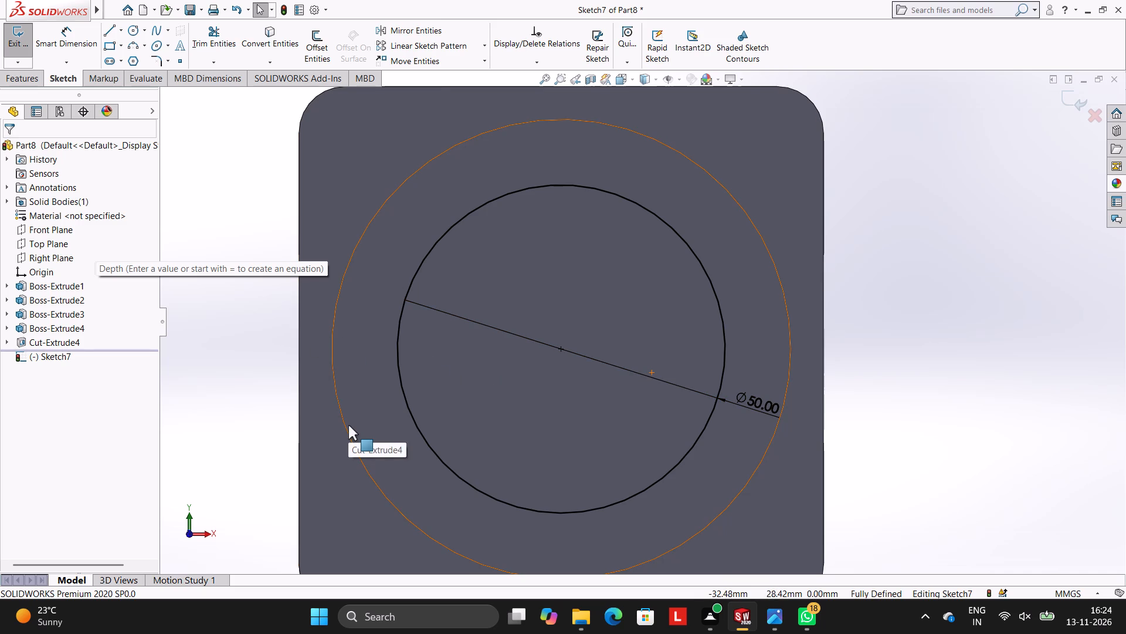
Cut the 50 mm circle into the recess floor as a blind extruded cut 8 mm deep.
{"action": "left_click", "coordinate": [28, 82]}
{"action": "left_click", "coordinate": [204, 56]}
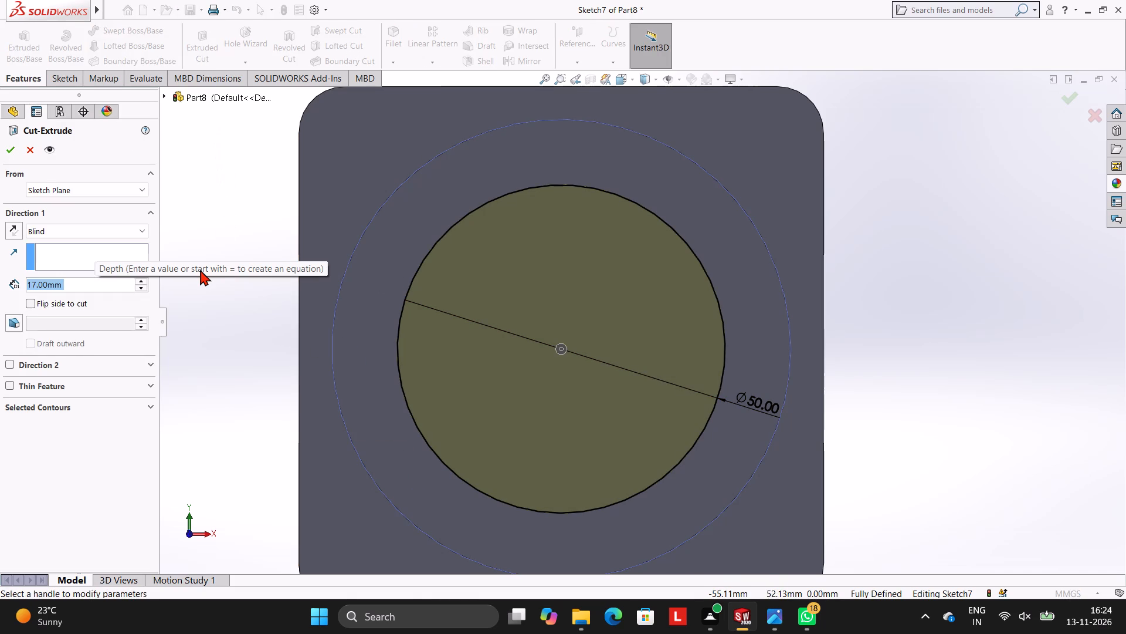
{"action": "key", "text": "8"}
{"action": "key", "text": "Return"}
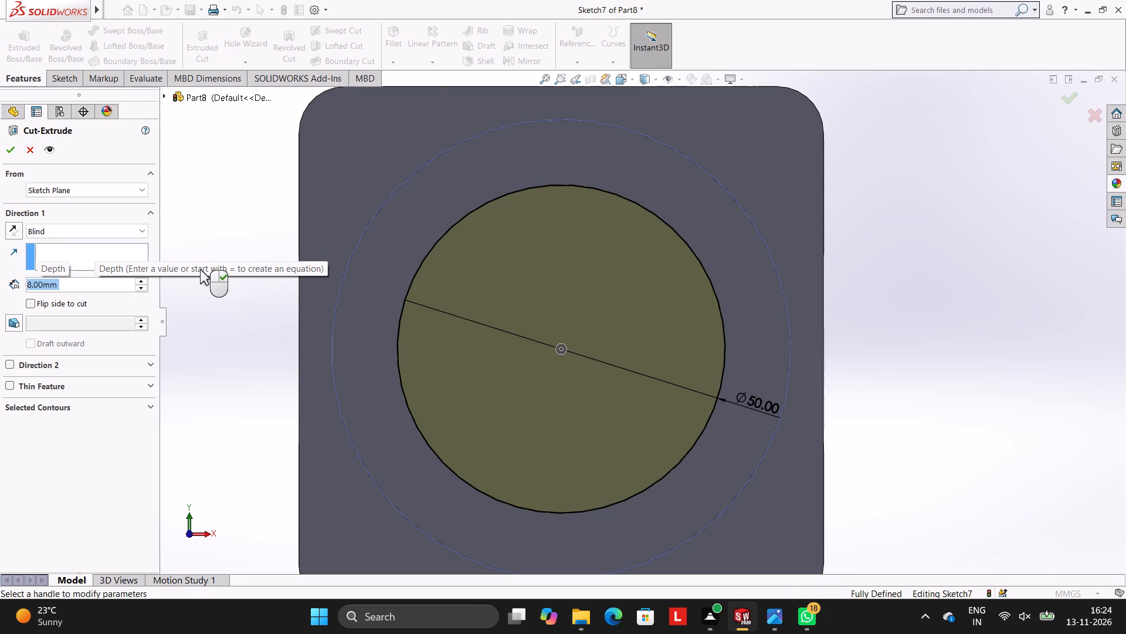
{"action": "left_click", "coordinate": [6, 150]}
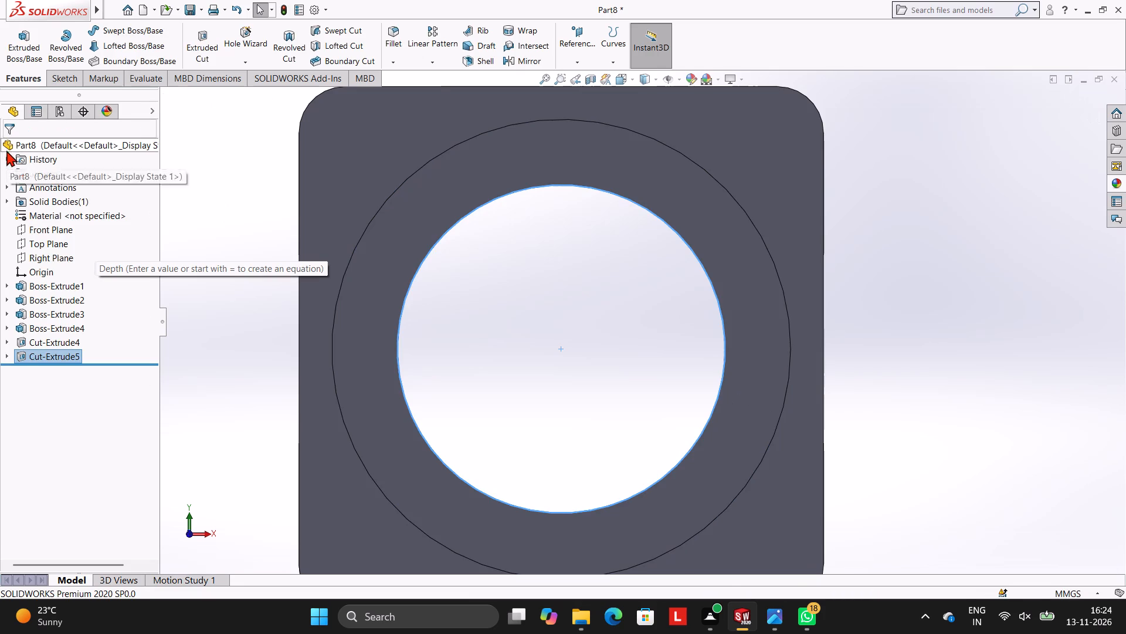
{"action": "left_click", "coordinate": [256, 173]}
Open a new sketch on the front face of the front rounded-square plate and view it face-on.
{"action": "middle_click_drag", "start_coordinate": [571, 339], "coordinate": [551, 252]}
{"action": "scroll", "coordinate": [567, 267], "scroll_direction": "up", "scroll_amount": 2}
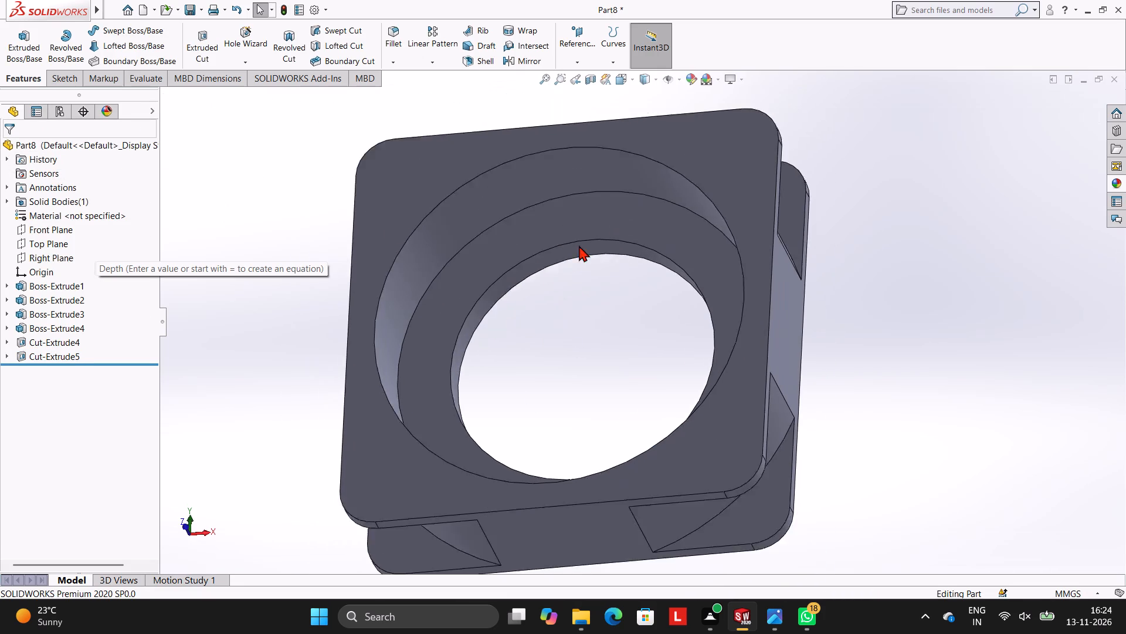
{"action": "scroll", "coordinate": [579, 245], "scroll_direction": "up", "scroll_amount": 1}
{"action": "middle_click_drag", "start_coordinate": [689, 265], "coordinate": [655, 251]}
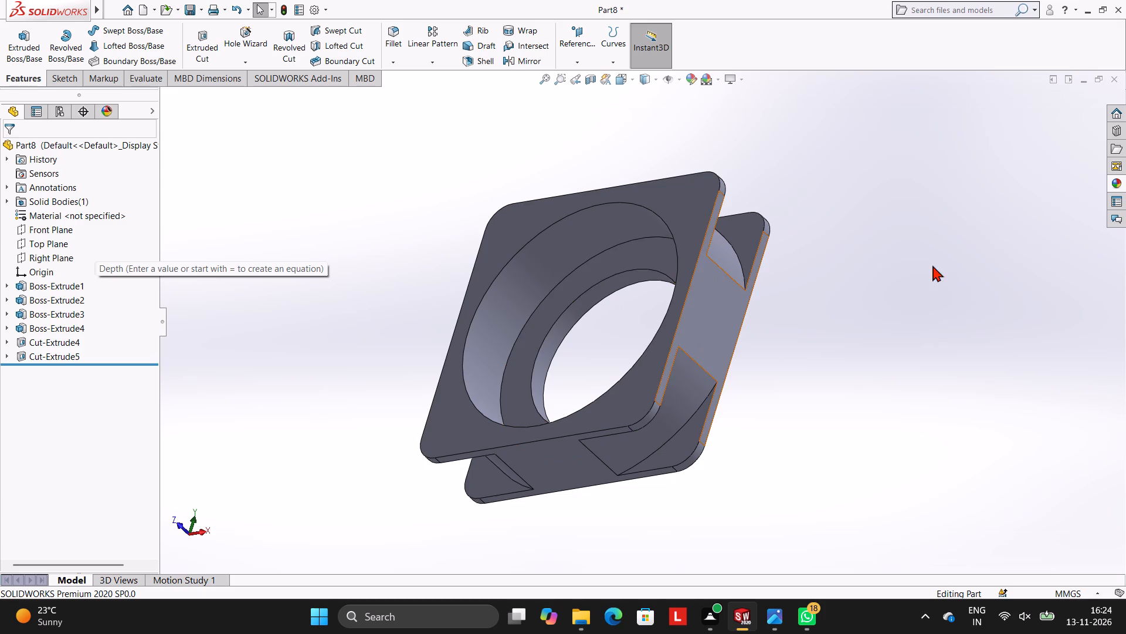
{"action": "middle_click_drag", "start_coordinate": [879, 242], "coordinate": [905, 270]}
{"action": "scroll", "coordinate": [886, 245], "scroll_direction": "down", "scroll_amount": 1}
{"action": "middle_click_drag", "start_coordinate": [886, 245], "coordinate": [900, 262]}
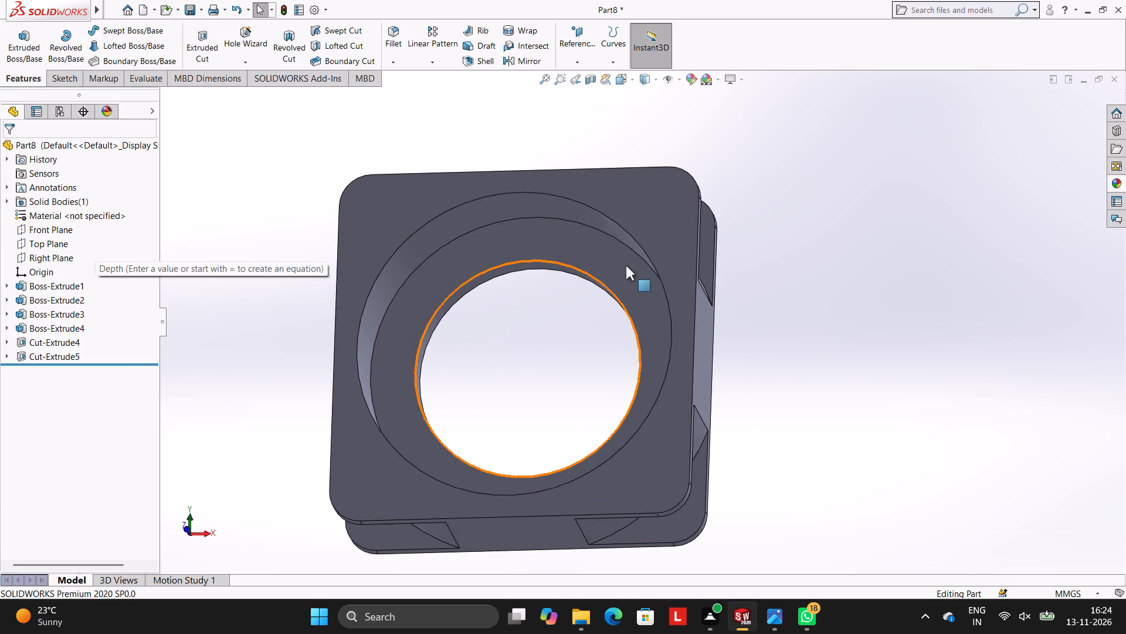
{"action": "left_click", "coordinate": [640, 215]}
{"action": "left_click", "coordinate": [691, 179]}
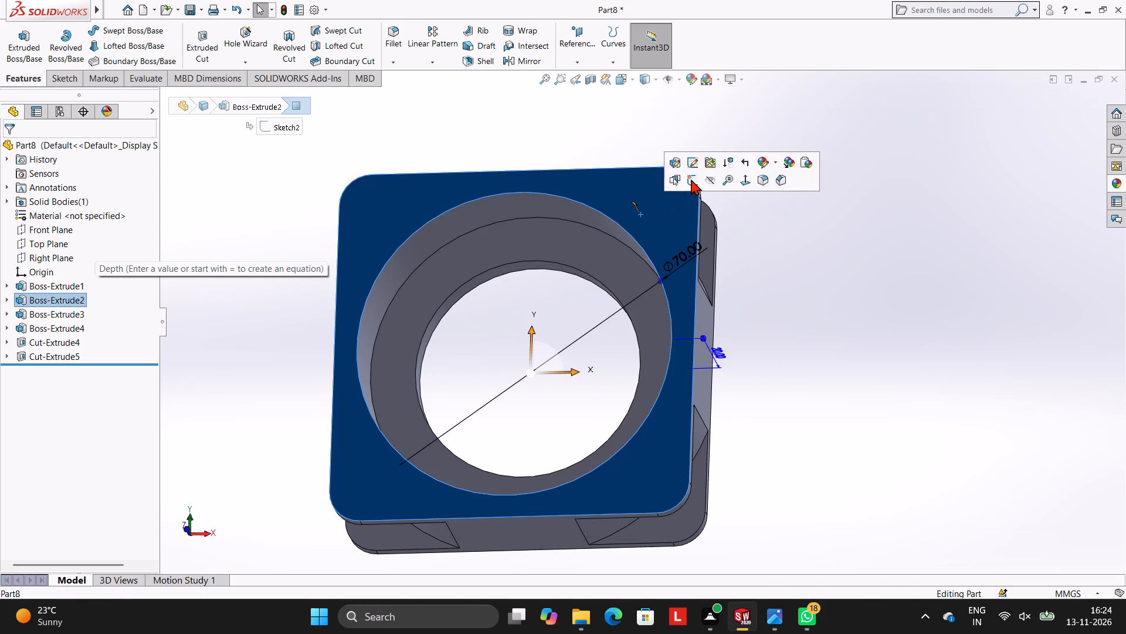
{"action": "key", "text": "ctrl+8"}
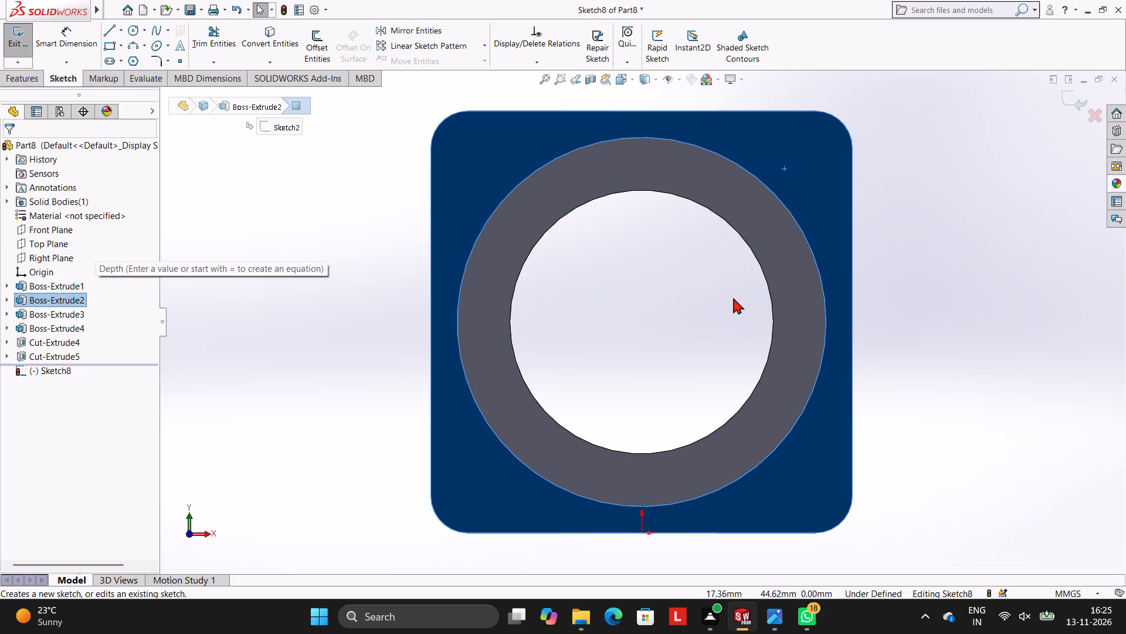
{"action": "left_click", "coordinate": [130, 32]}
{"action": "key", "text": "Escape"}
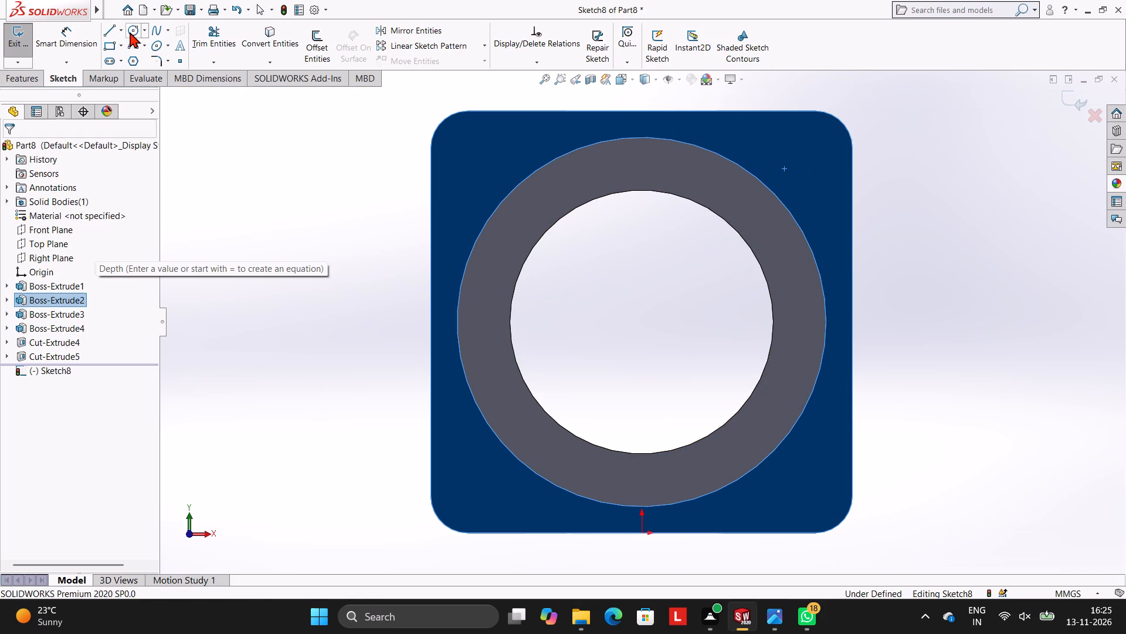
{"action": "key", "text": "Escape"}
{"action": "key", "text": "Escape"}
Draw a 6 mm diameter circle centred on the rounding centre of the plate's upper-left corner.
{"action": "left_click", "coordinate": [131, 31]}
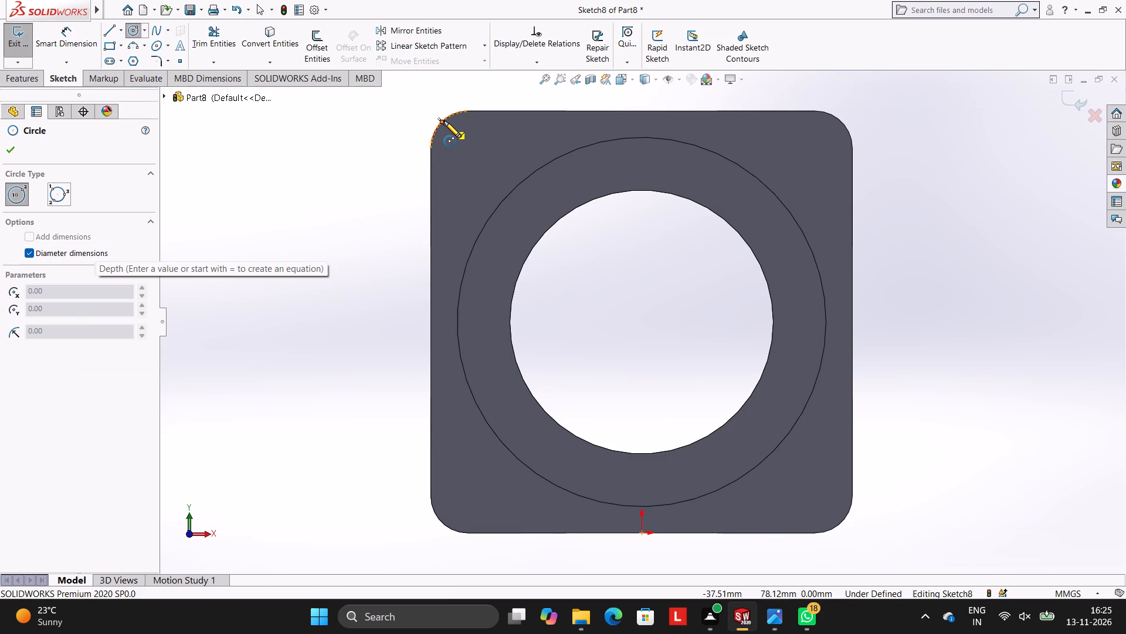
{"action": "left_click", "coordinate": [467, 147]}
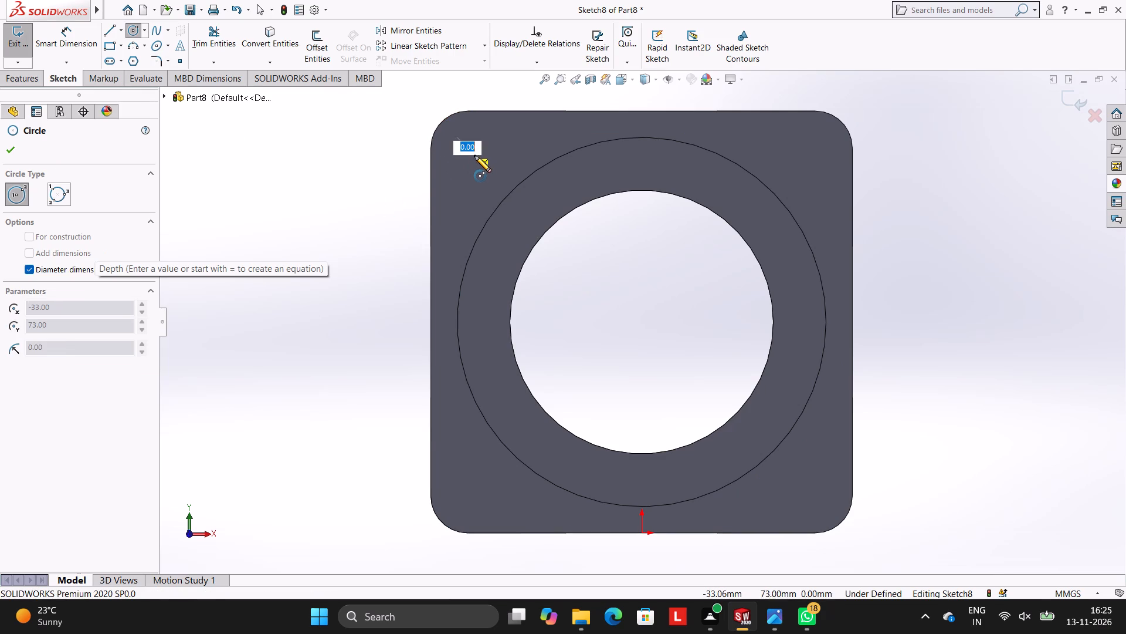
{"action": "key", "text": "6"}
{"action": "key", "text": "Return"}
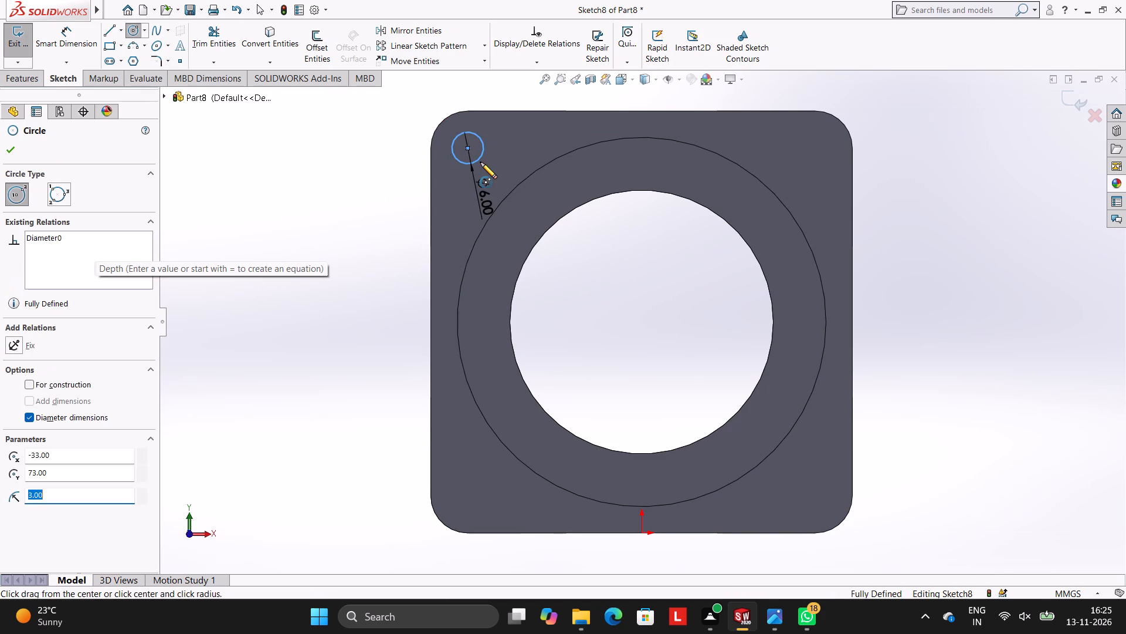
{"action": "key", "text": "Escape"}
{"action": "key", "text": "Escape"}
{"action": "key", "text": "Escape"}
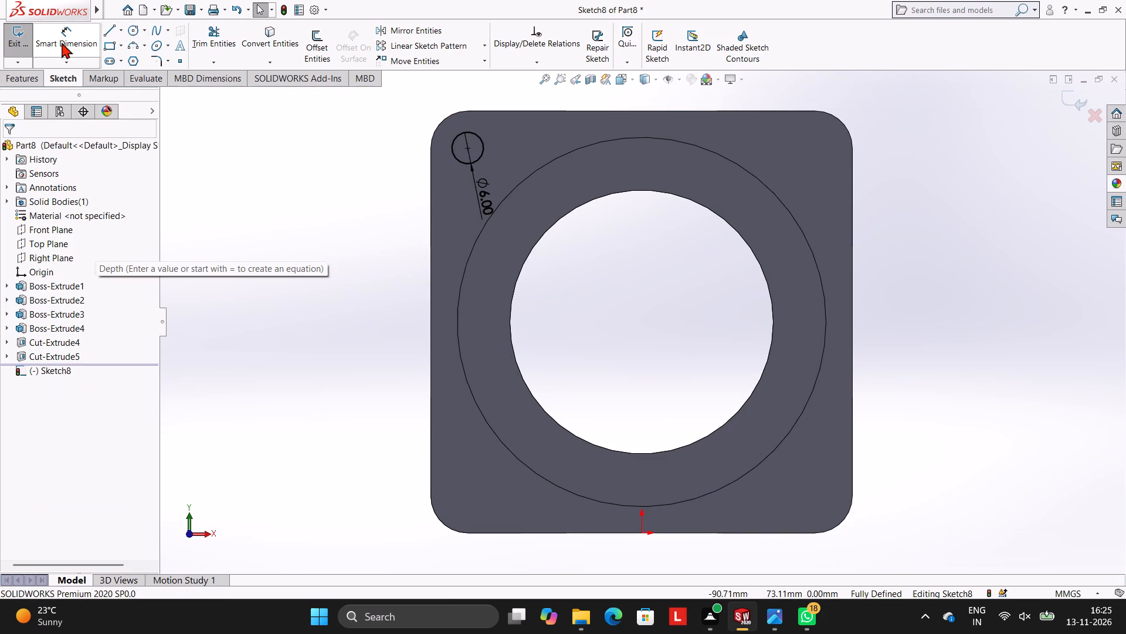
Draw a 6 mm diameter circle centred on the rounding centre of the plate's upper-right corner.
{"action": "left_click", "coordinate": [135, 31]}
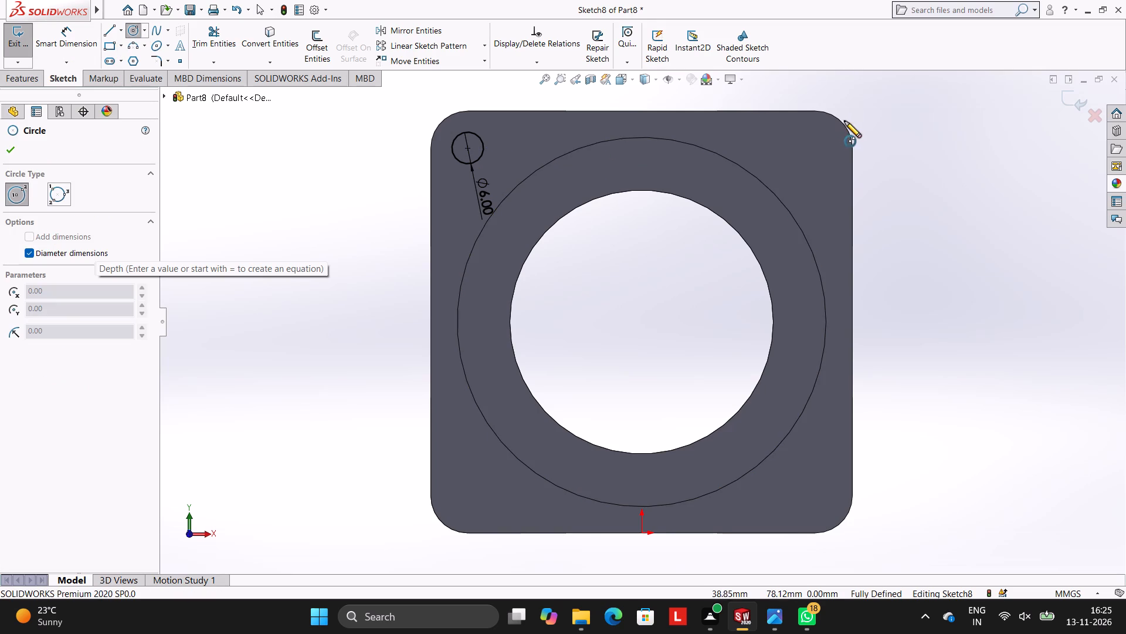
{"action": "left_click", "coordinate": [816, 148]}
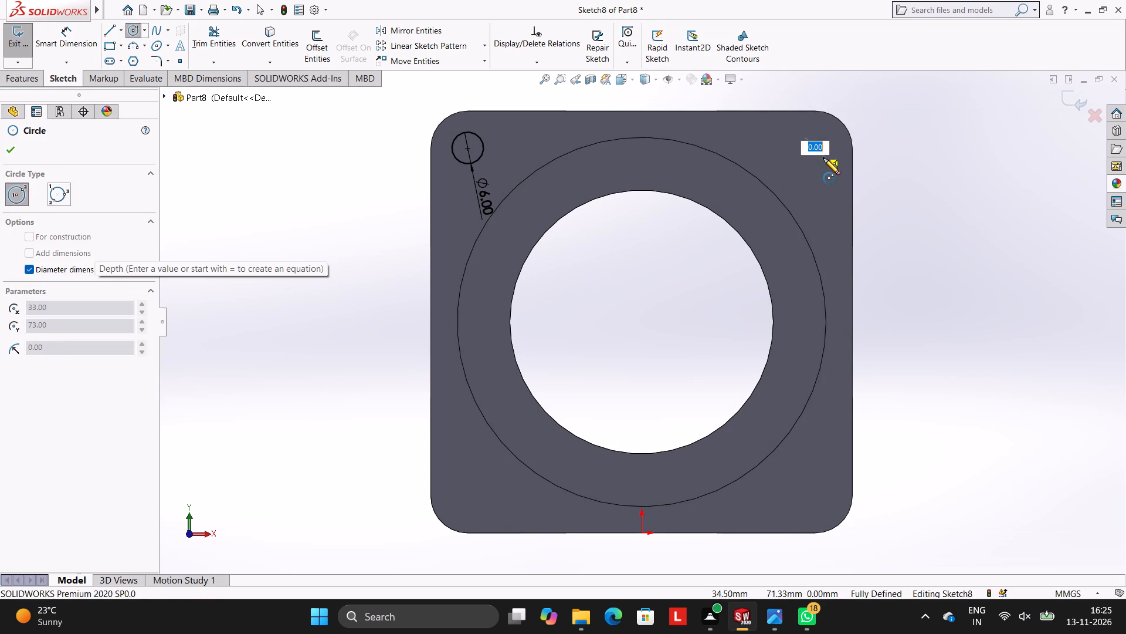
{"action": "key", "text": "6"}
{"action": "key", "text": "Return"}
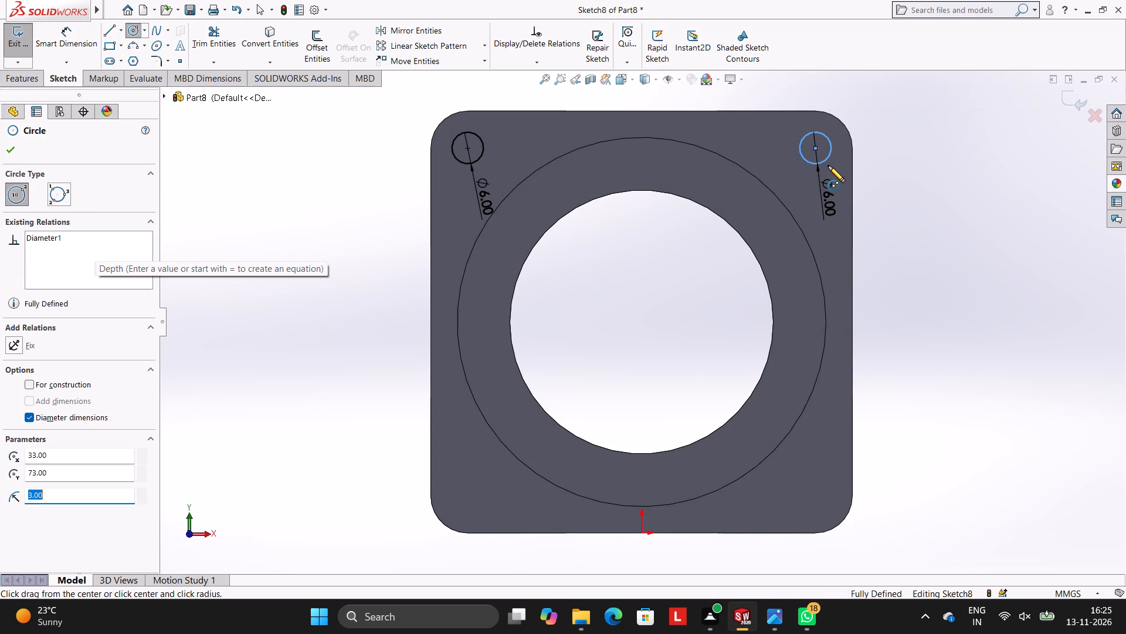
{"action": "key", "text": "Escape"}
{"action": "key", "text": "Escape"}
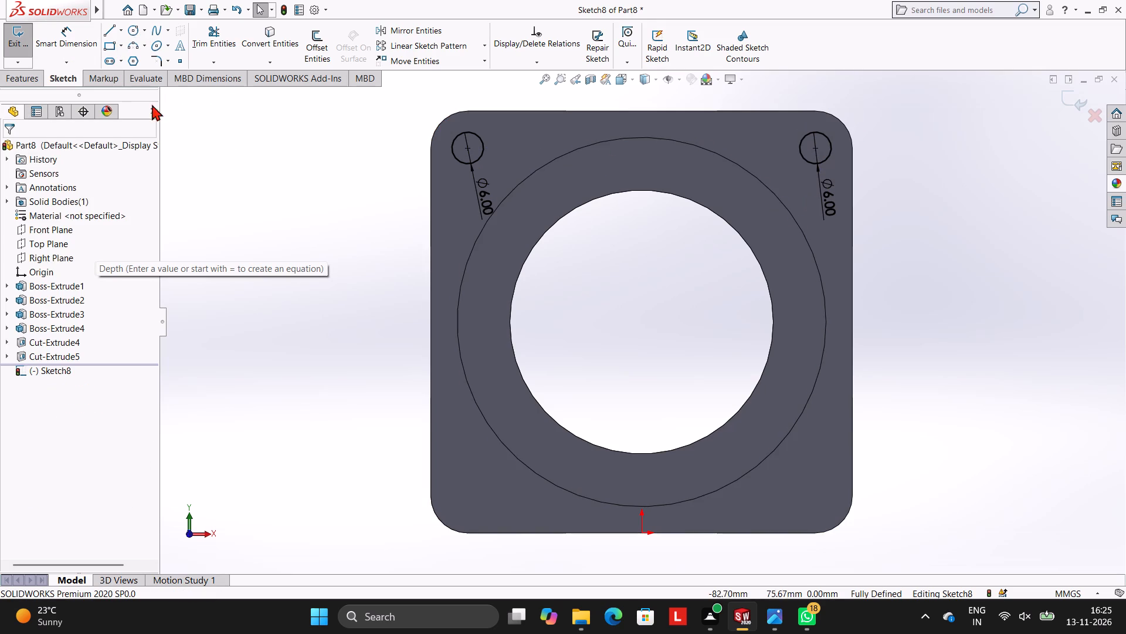
Draw a 6 mm diameter circle centred on the rounding centre of the plate's lower-left corner.
{"action": "left_click", "coordinate": [133, 27]}
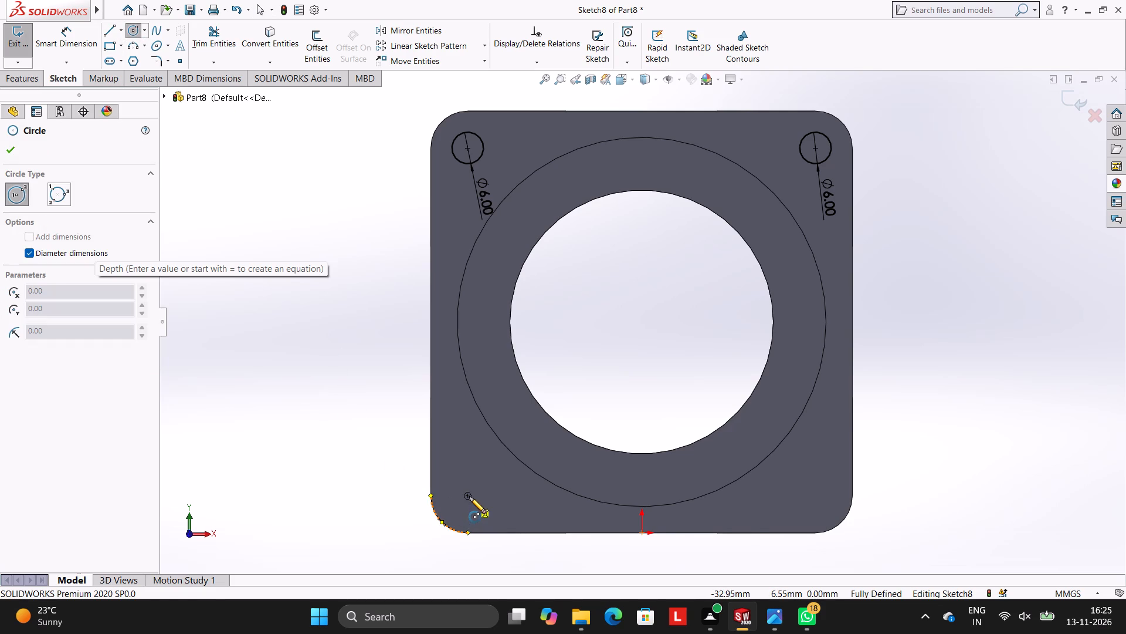
{"action": "left_click", "coordinate": [469, 497]}
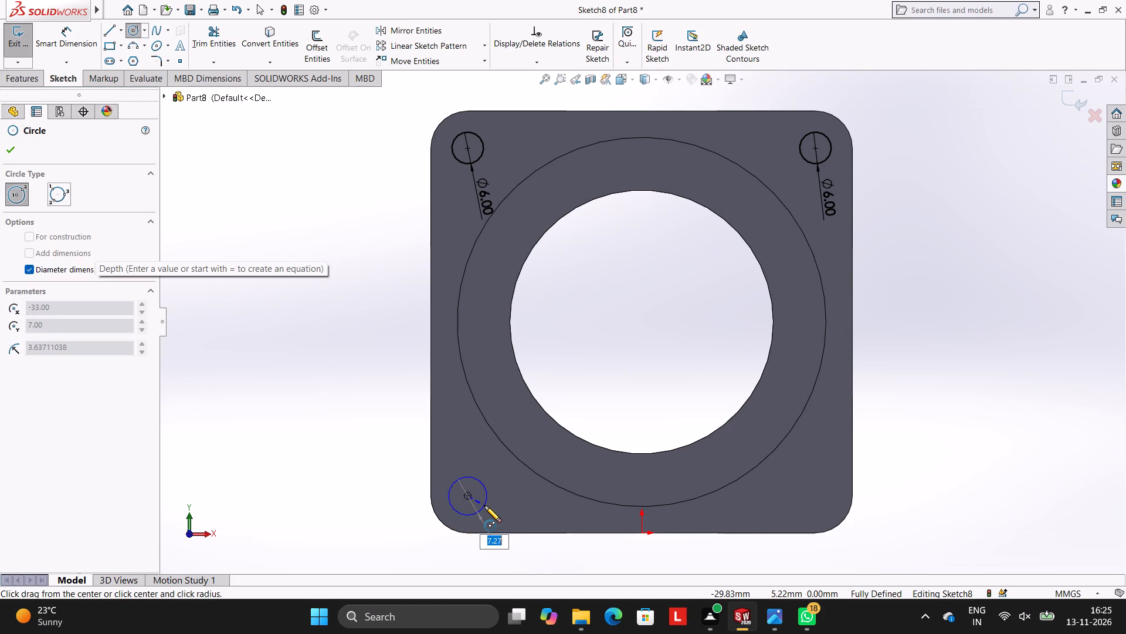
{"action": "key", "text": "6"}
{"action": "key", "text": "Return"}
{"action": "key", "text": "Escape"}
{"action": "key", "text": "Escape"}
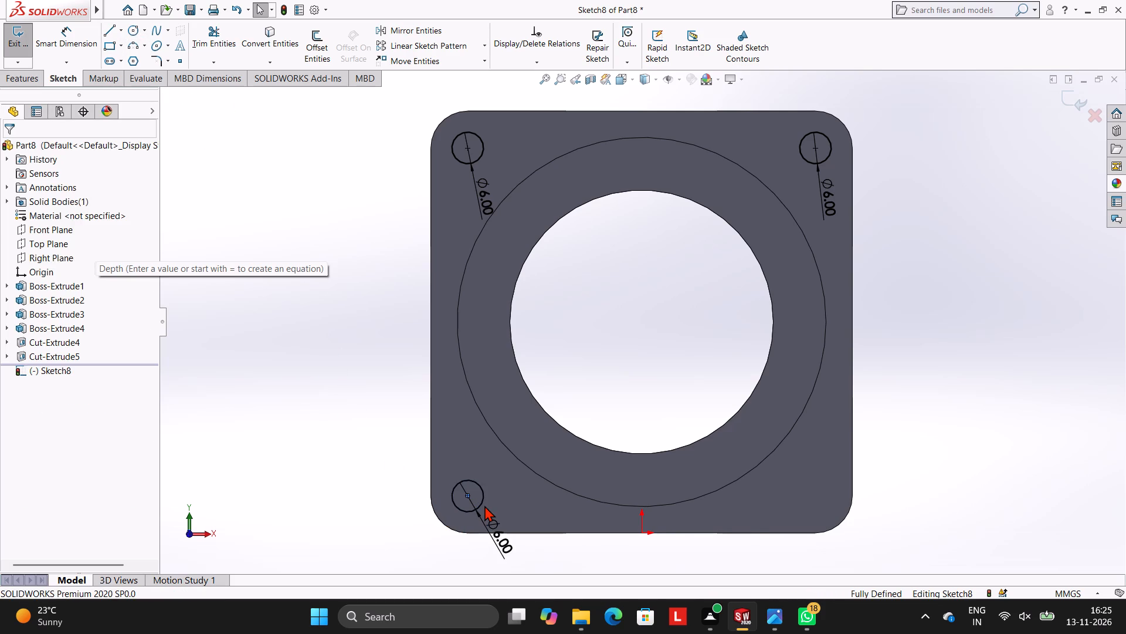
Draw a 6 mm diameter circle centred on the rounding centre of the plate's lower-right corner.
{"action": "left_click", "coordinate": [137, 27]}
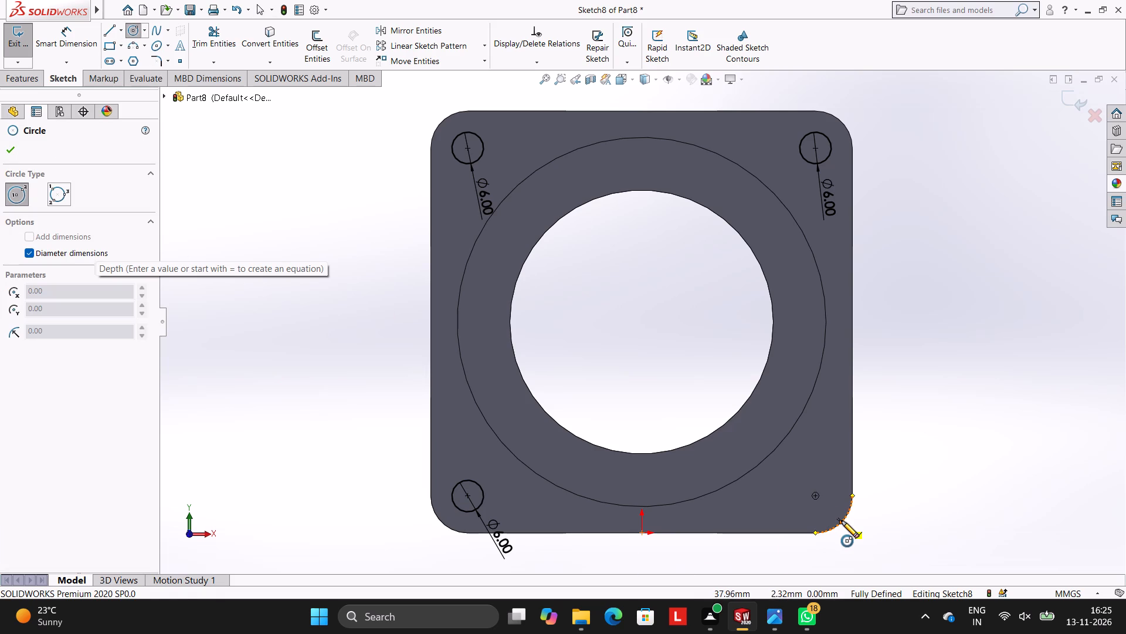
{"action": "left_click", "coordinate": [816, 496]}
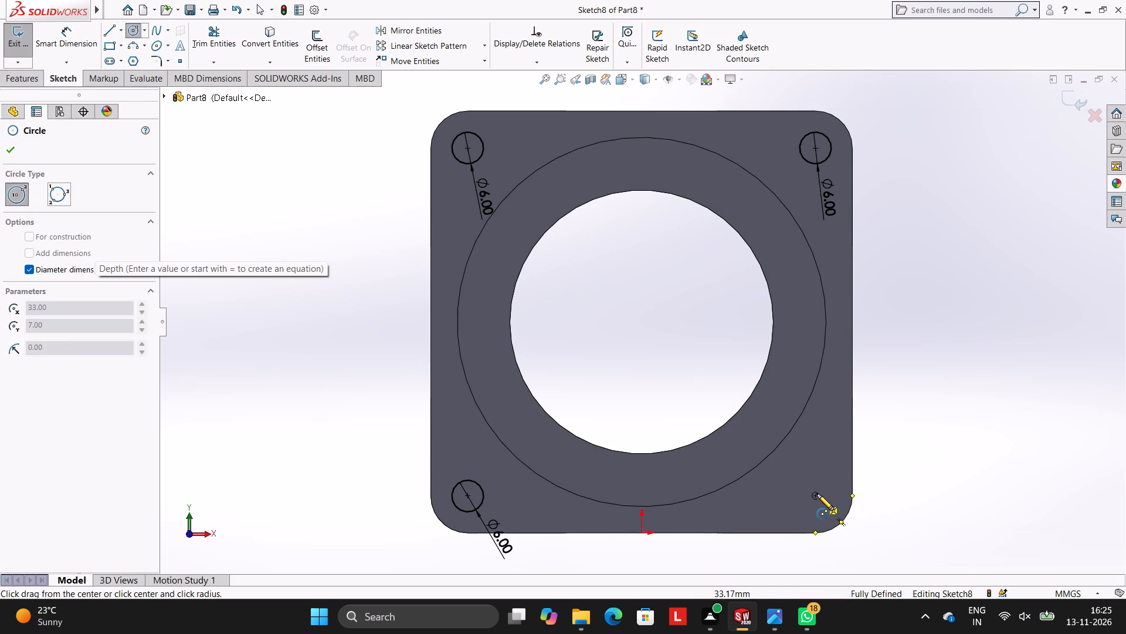
{"action": "key", "text": "6"}
{"action": "key", "text": "Return"}
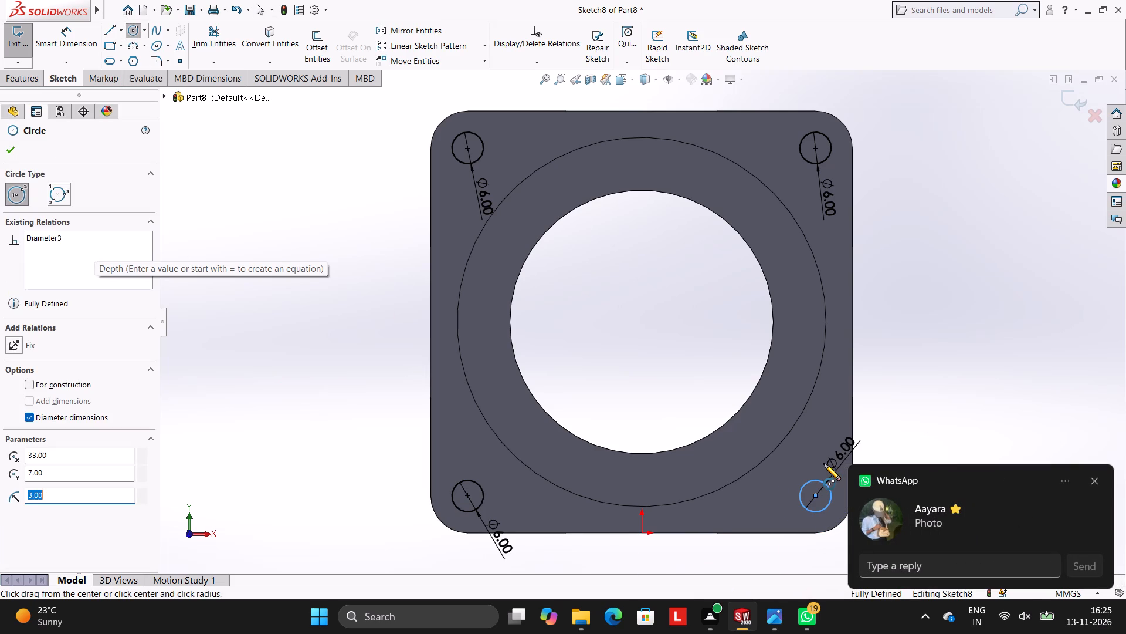
{"action": "key", "text": "Escape"}
{"action": "key", "text": "Escape"}
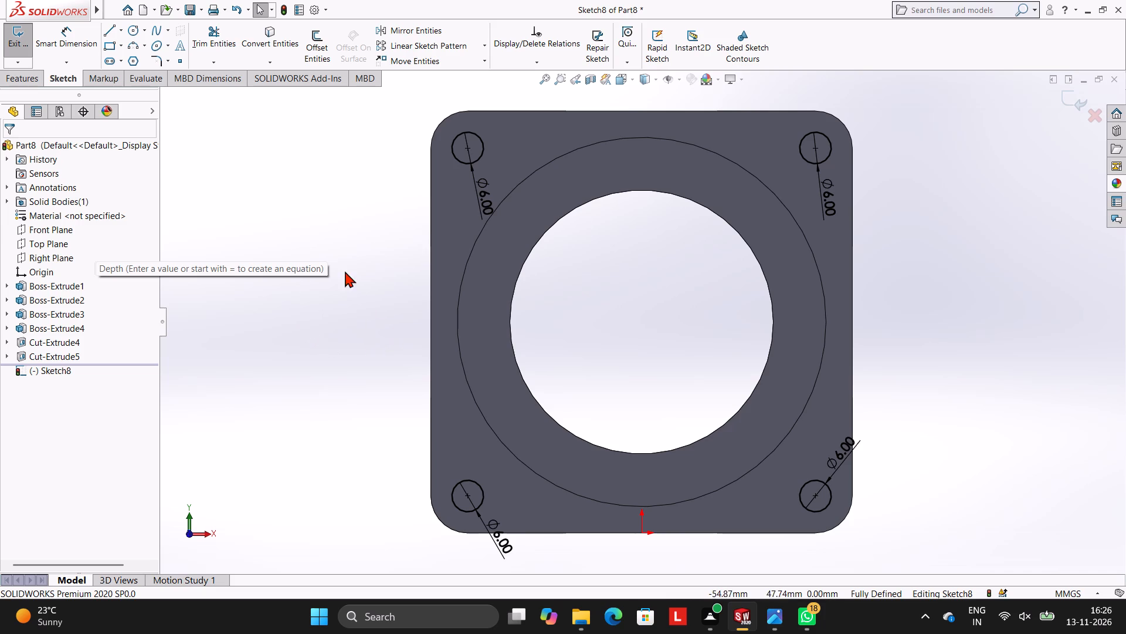
Cut the four 6 mm corner circles through both plates as a blind extruded cut 25 mm deep.
{"action": "left_click", "coordinate": [34, 75]}
{"action": "left_click", "coordinate": [198, 55]}
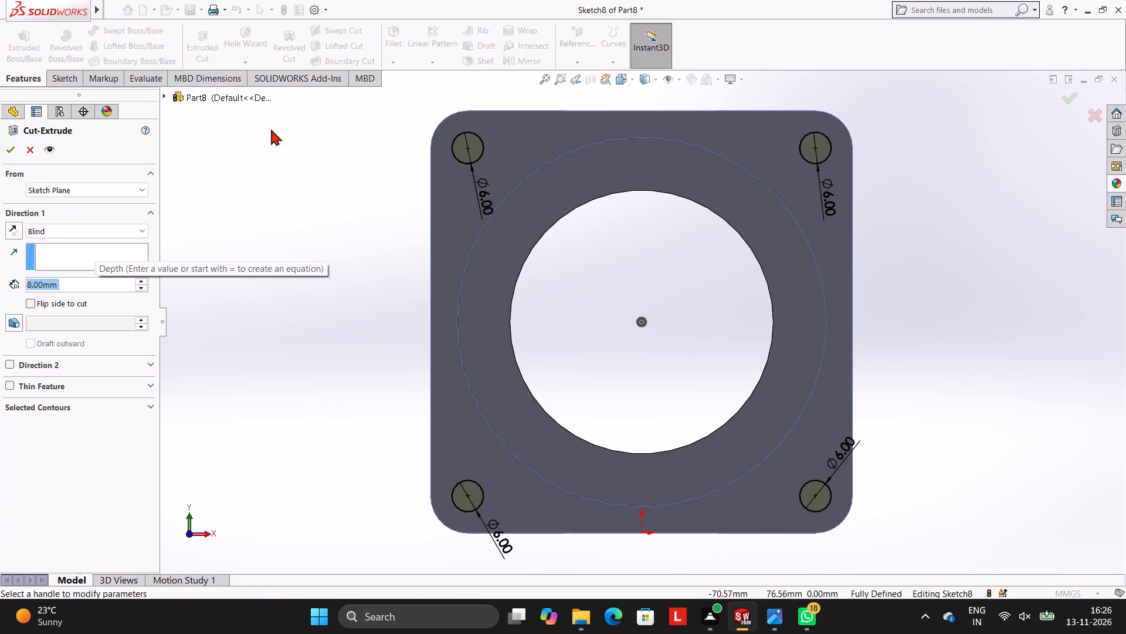
{"action": "middle_click_drag", "start_coordinate": [279, 136], "coordinate": [382, 167]}
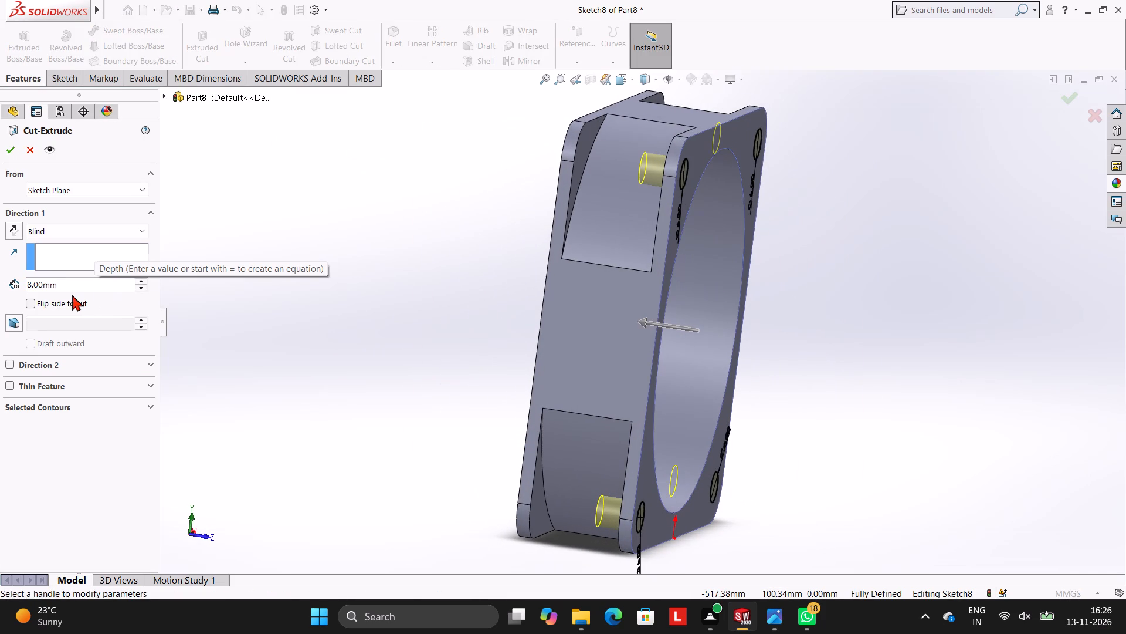
{"action": "left_click", "coordinate": [67, 278]}
{"action": "left_click", "coordinate": [69, 284]}
{"action": "key", "text": "BackSpace"}
{"action": "key", "text": "BackSpace"}
{"action": "key", "text": "BackSpace"}
{"action": "key", "text": "BackSpace"}
{"action": "key", "text": "BackSpace"}
{"action": "key", "text": "BackSpace"}
{"action": "key", "text": "BackSpace"}
{"action": "key", "text": "BackSpace"}
{"action": "key", "text": "BackSpace"}
{"action": "key", "text": "BackSpace"}
{"action": "key", "text": "BackSpace"}
{"action": "key", "text": "BackSpace"}
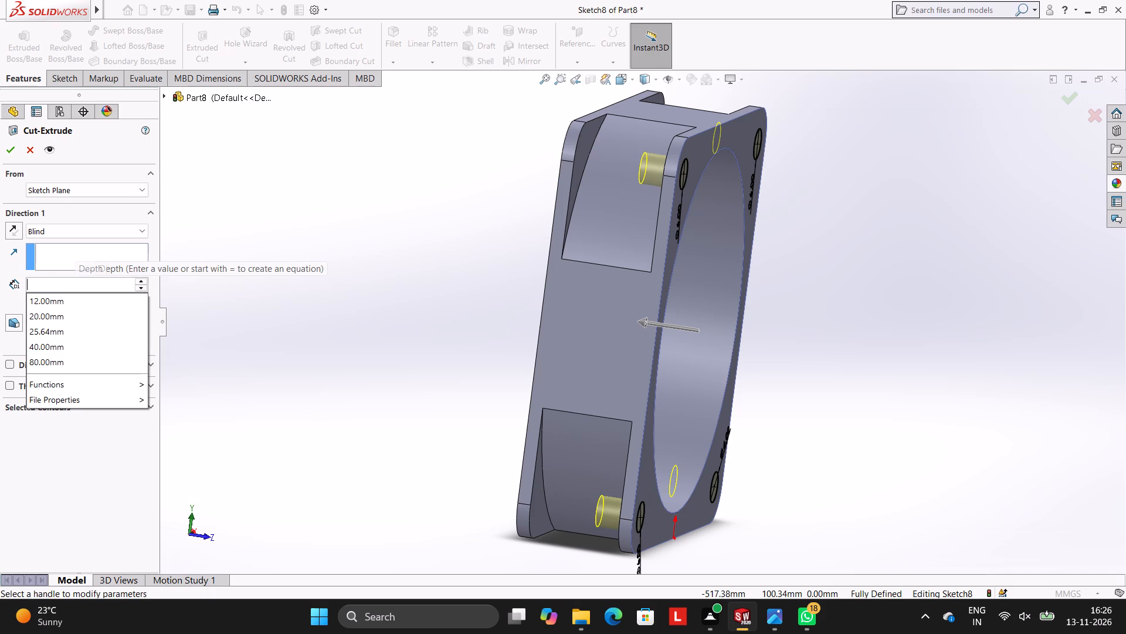
{"action": "type", "text": "25"}
{"action": "key", "text": "Return"}
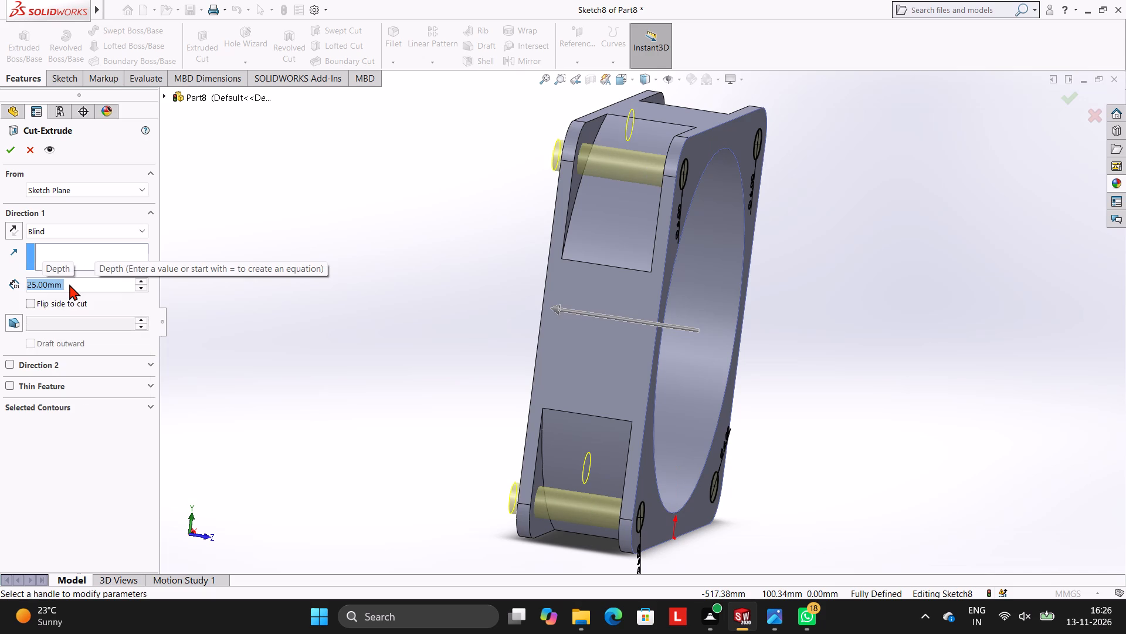
{"action": "left_click", "coordinate": [11, 152]}
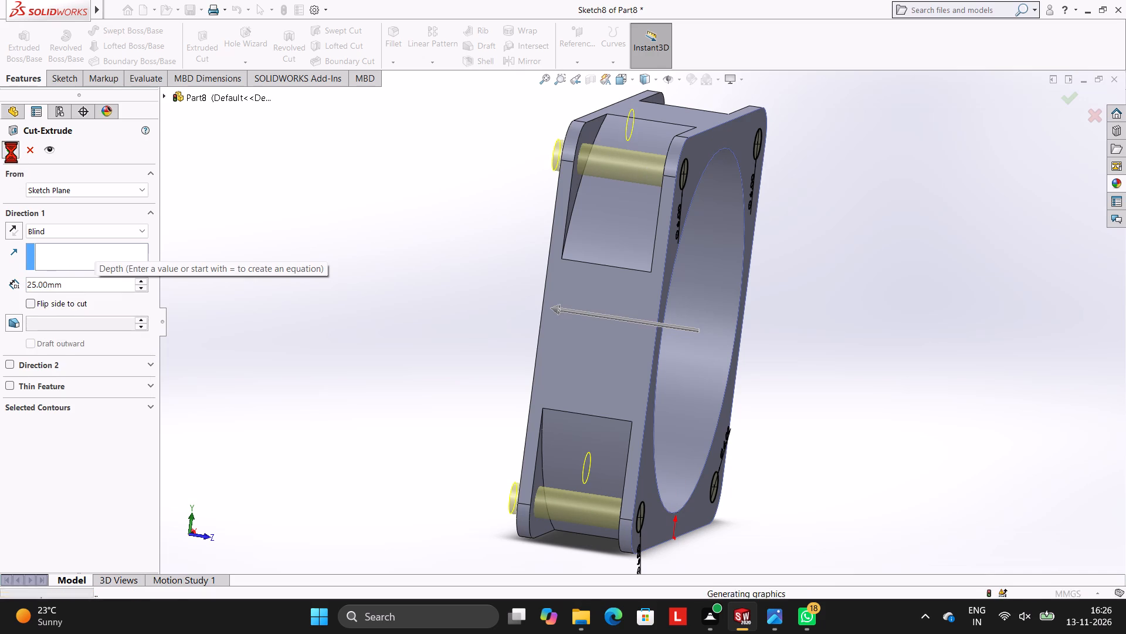
{"action": "left_click", "coordinate": [222, 171]}
Examine the corner holes, recess and opening of the part from the front, back and sides.
{"action": "middle_click_drag", "start_coordinate": [391, 230], "coordinate": [427, 231]}
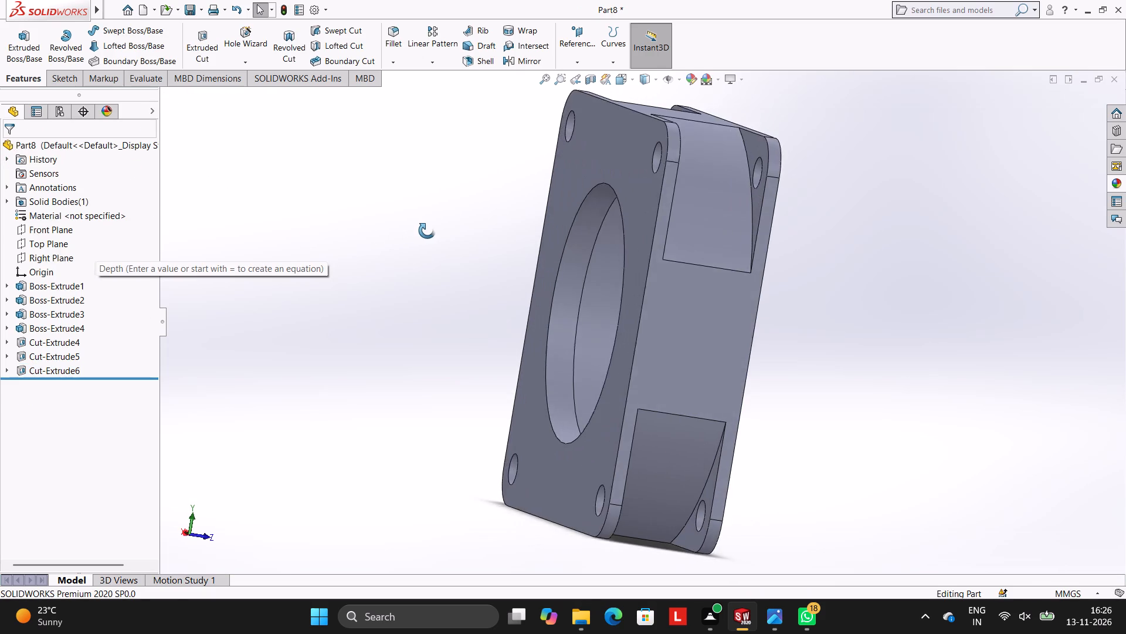
{"action": "middle_click_drag", "start_coordinate": [427, 231], "coordinate": [408, 213]}
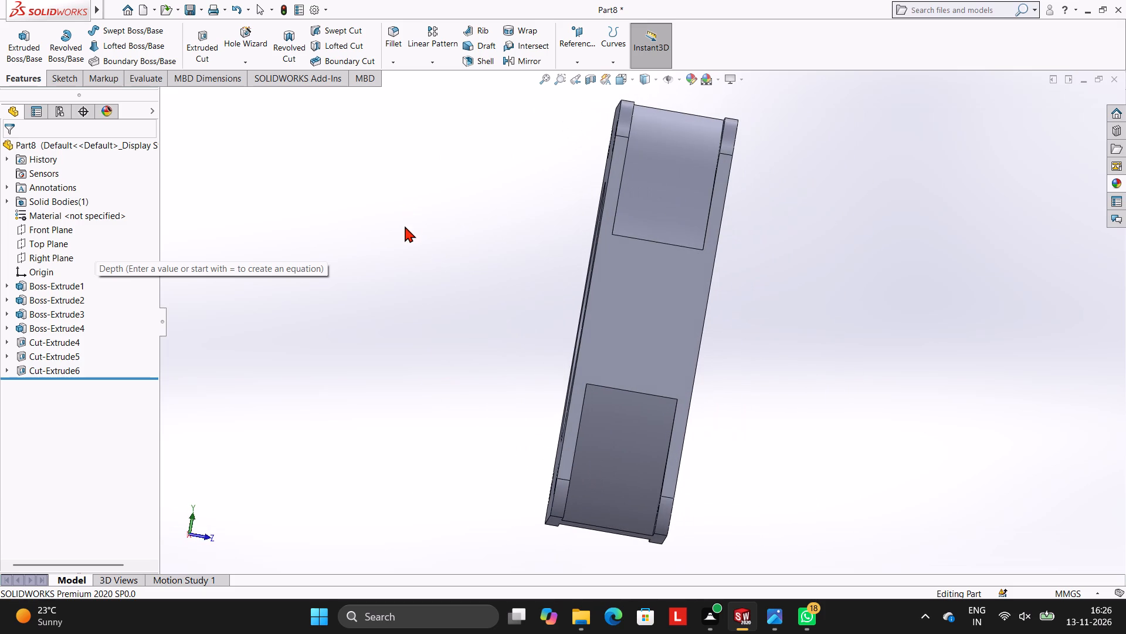
{"action": "middle_click_drag", "start_coordinate": [773, 234], "coordinate": [755, 232]}
{"action": "scroll", "coordinate": [833, 267], "scroll_direction": "up", "scroll_amount": 2}
{"action": "middle_click_drag", "start_coordinate": [828, 242], "coordinate": [805, 230]}
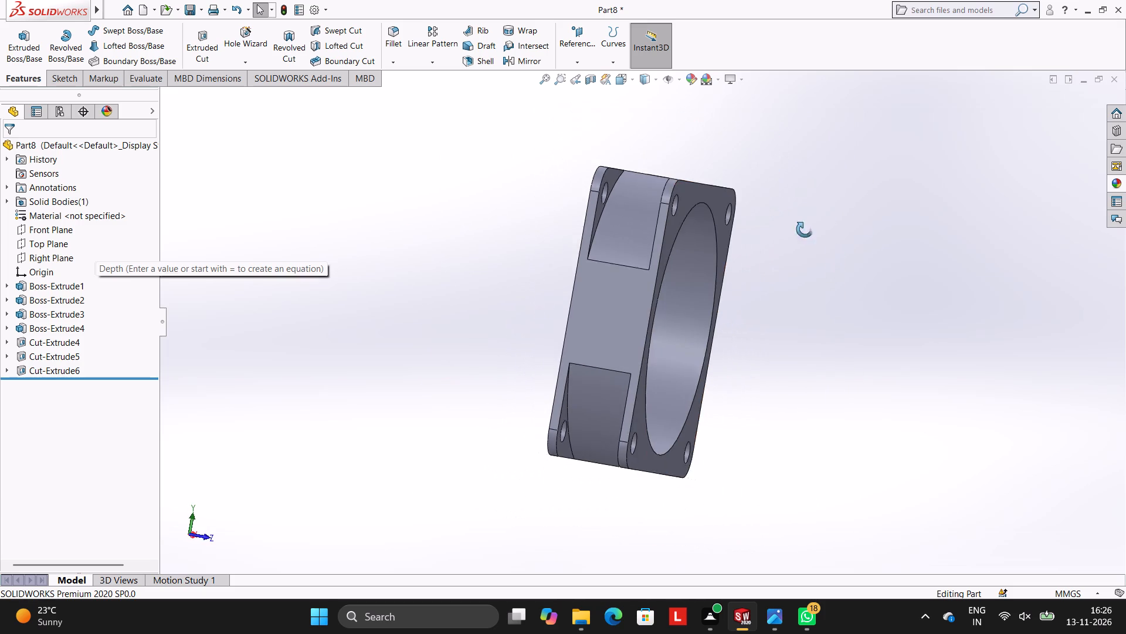
{"action": "middle_click_drag", "start_coordinate": [805, 230], "coordinate": [692, 187]}
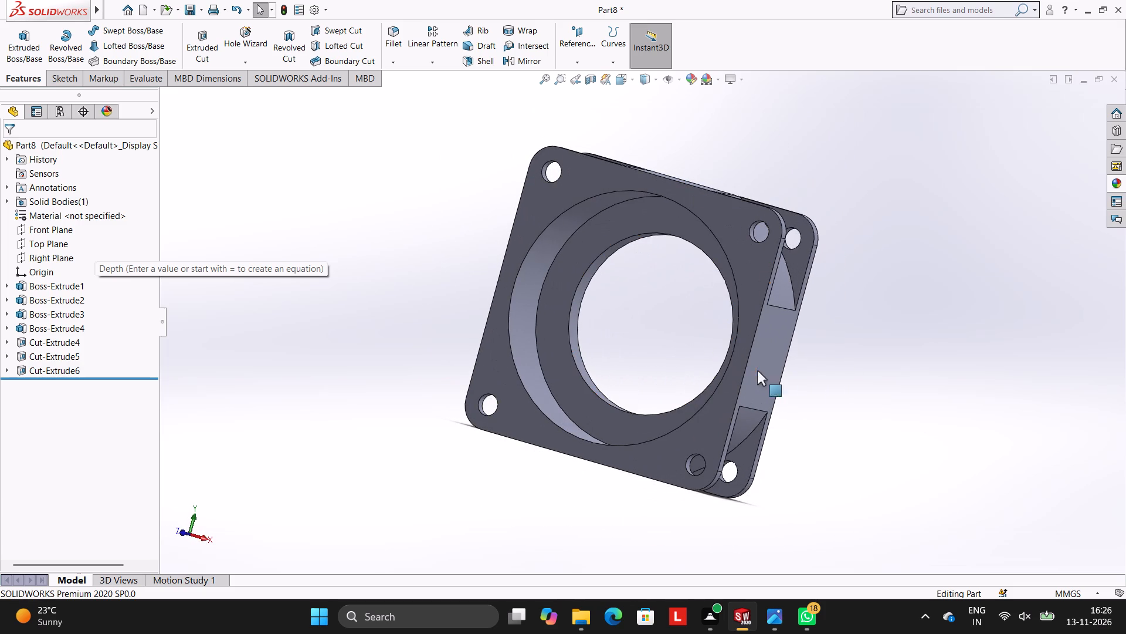
{"action": "middle_click_drag", "start_coordinate": [826, 321], "coordinate": [812, 308]}
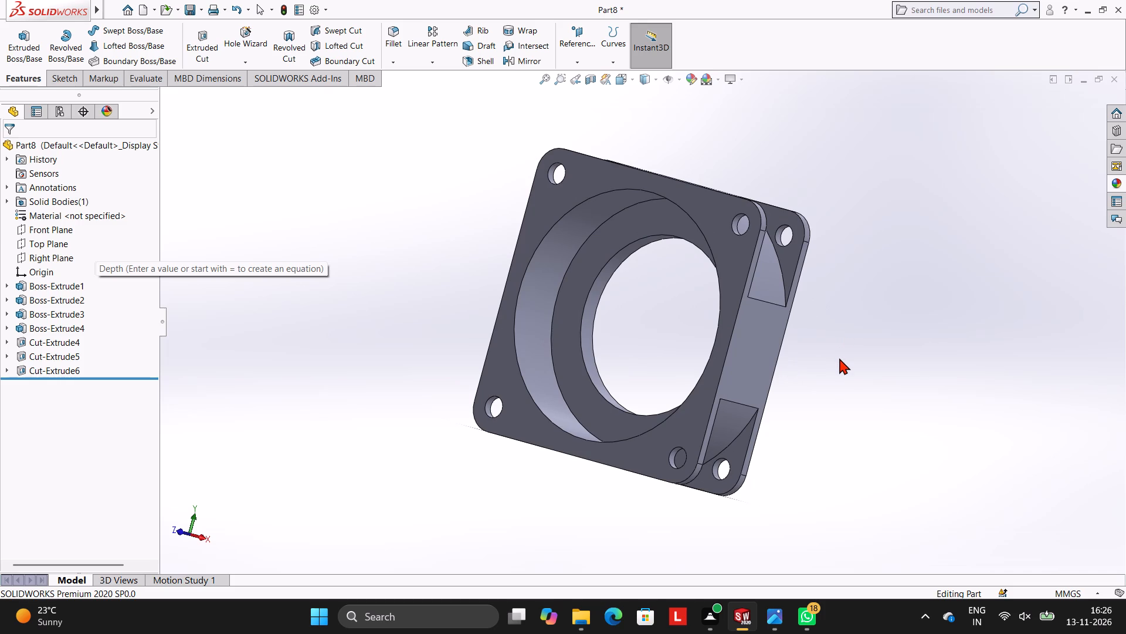
{"action": "middle_click_drag", "start_coordinate": [829, 305], "coordinate": [860, 279]}
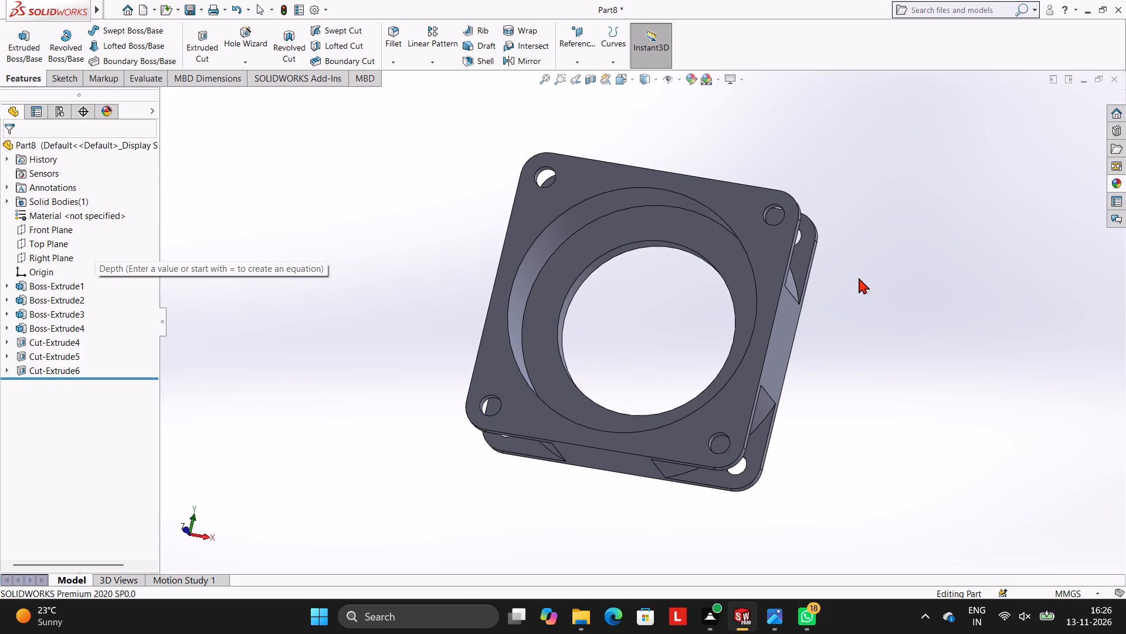
{"action": "scroll", "coordinate": [744, 259], "scroll_direction": "down", "scroll_amount": 2}
{"action": "scroll", "coordinate": [744, 259], "scroll_direction": "up", "scroll_amount": 2}
{"action": "middle_click_drag", "start_coordinate": [924, 262], "coordinate": [891, 306]}
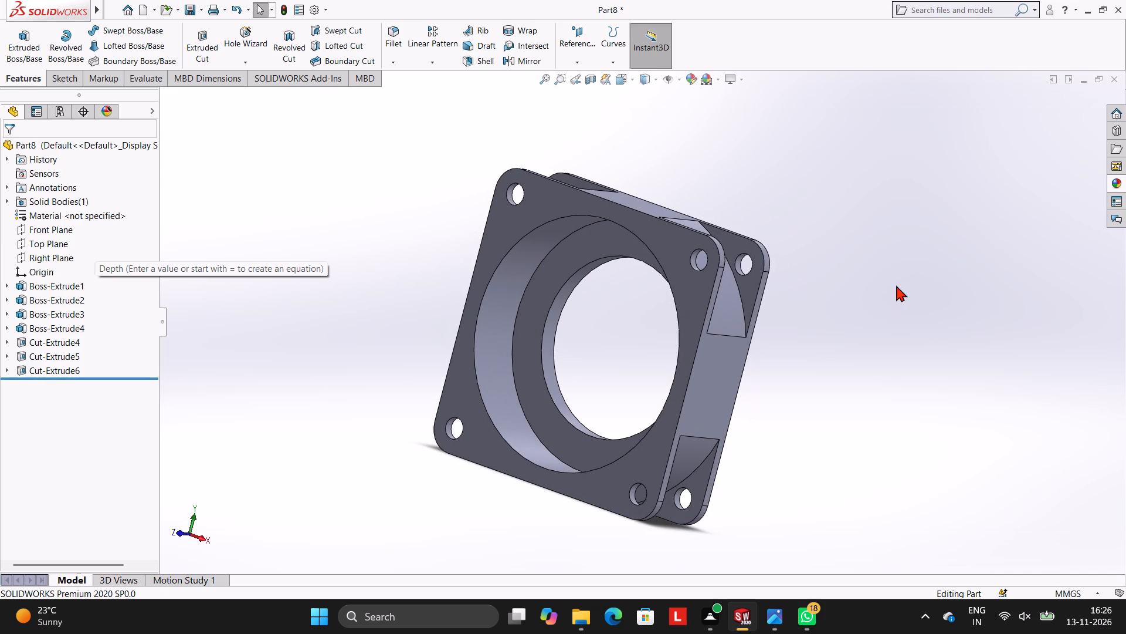
Apply the Green LED appearance to the entire solid body.
{"action": "left_click", "coordinate": [1118, 178]}
{"action": "left_click_drag", "start_coordinate": [1006, 397], "coordinate": [991, 398]}
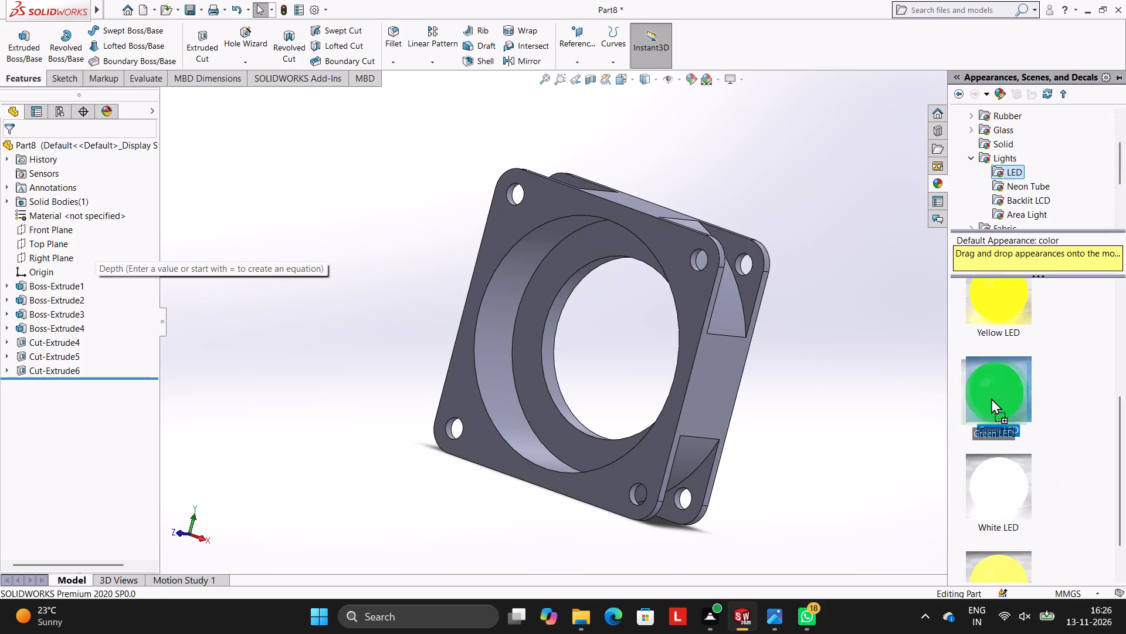
{"action": "left_click_drag", "start_coordinate": [991, 398], "coordinate": [716, 334]}
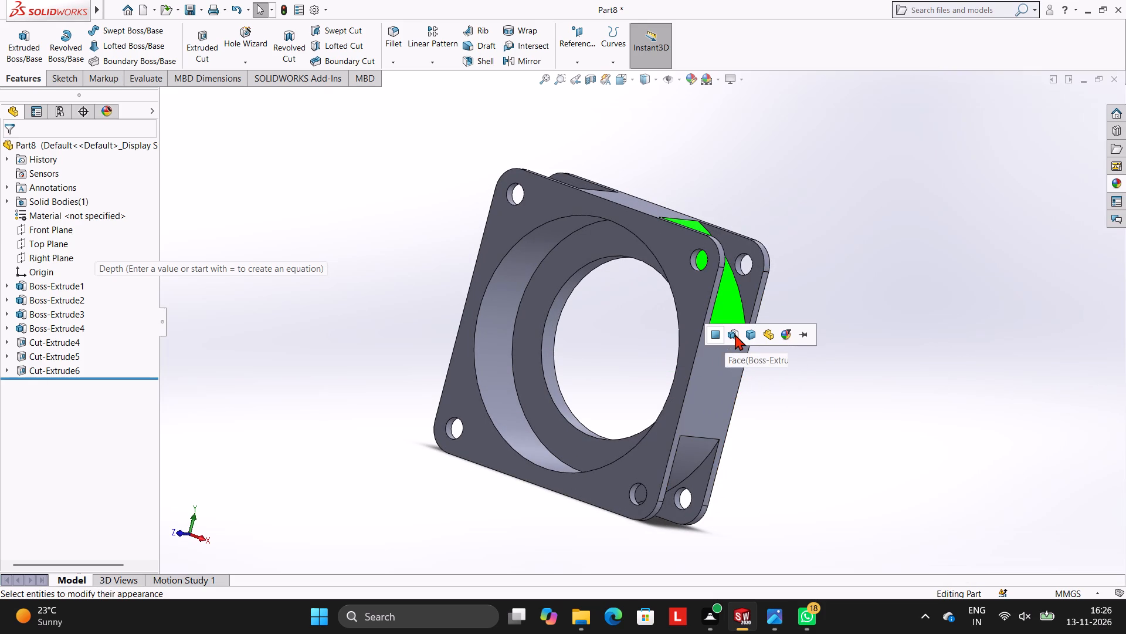
{"action": "left_click", "coordinate": [752, 334]}
Apply the Yellow LED appearance to the 70 mm recess cut feature, Cut-Extrude4.
{"action": "left_click", "coordinate": [1124, 183]}
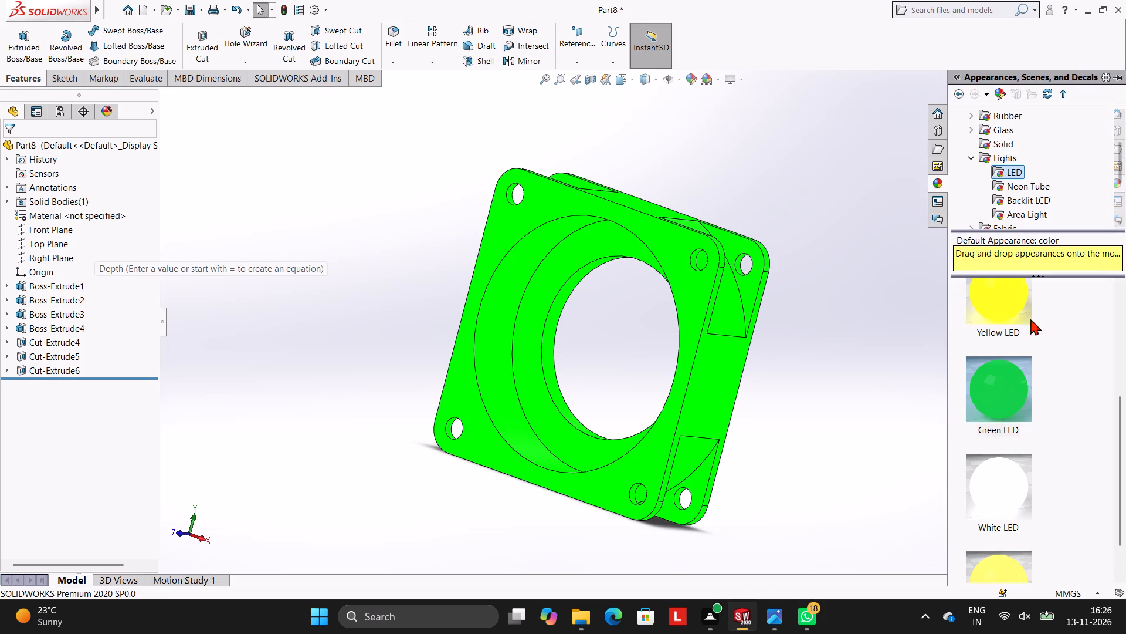
{"action": "left_click_drag", "start_coordinate": [1000, 307], "coordinate": [525, 316]}
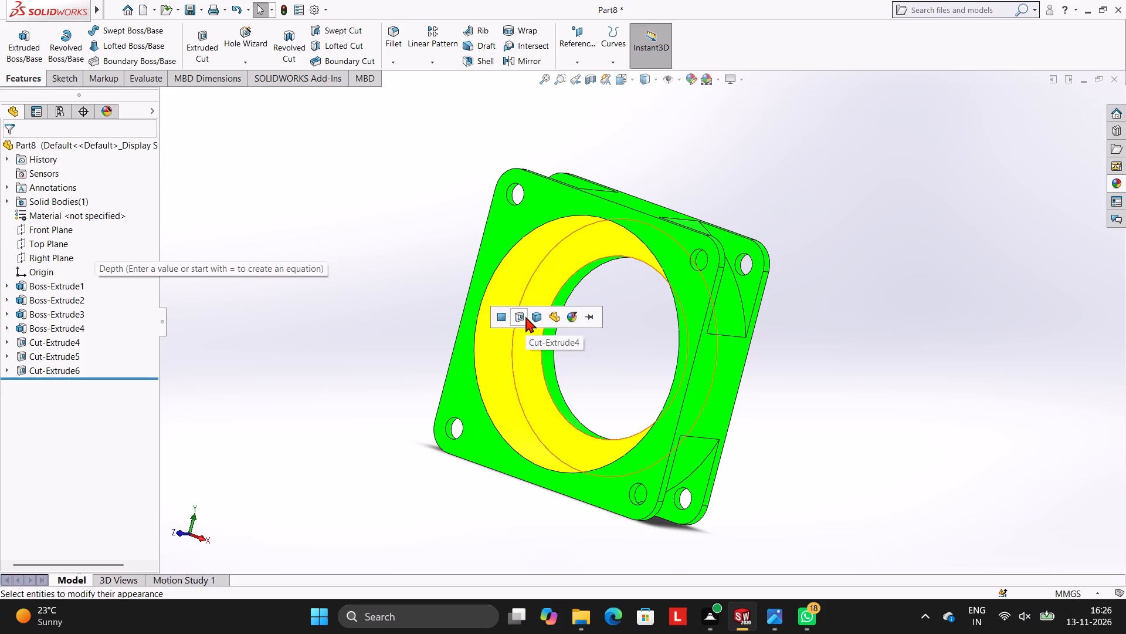
{"action": "left_click", "coordinate": [525, 316]}
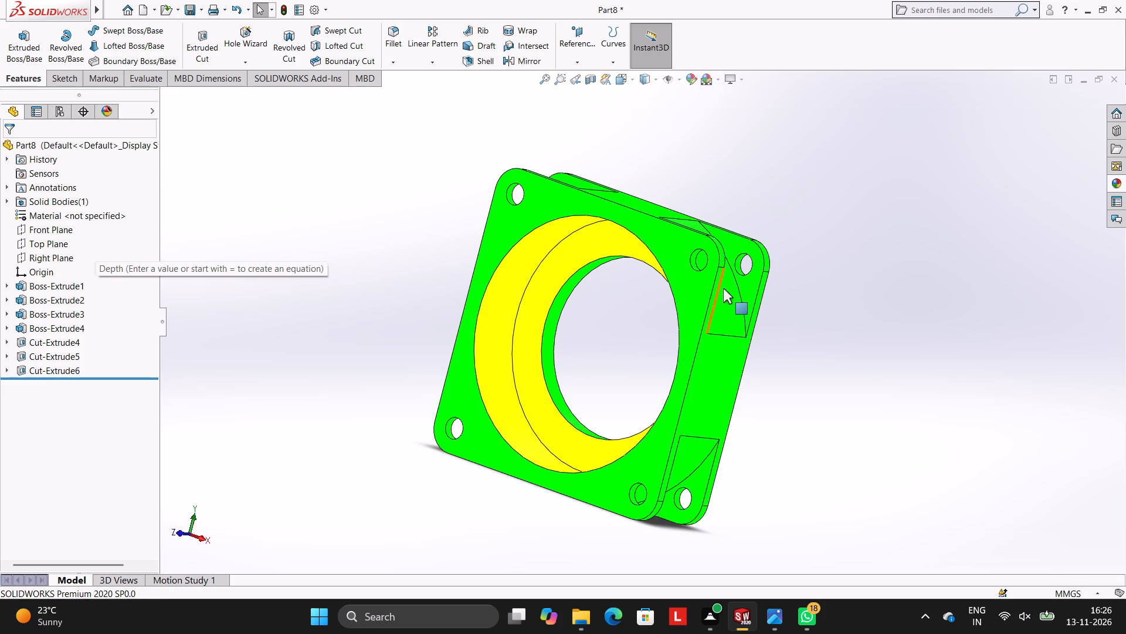
Apply the Red LED appearance to only the front face of the front plate, around the recess.
{"action": "middle_click_drag", "start_coordinate": [813, 254], "coordinate": [866, 233]}
{"action": "scroll", "coordinate": [779, 247], "scroll_direction": "down", "scroll_amount": 1}
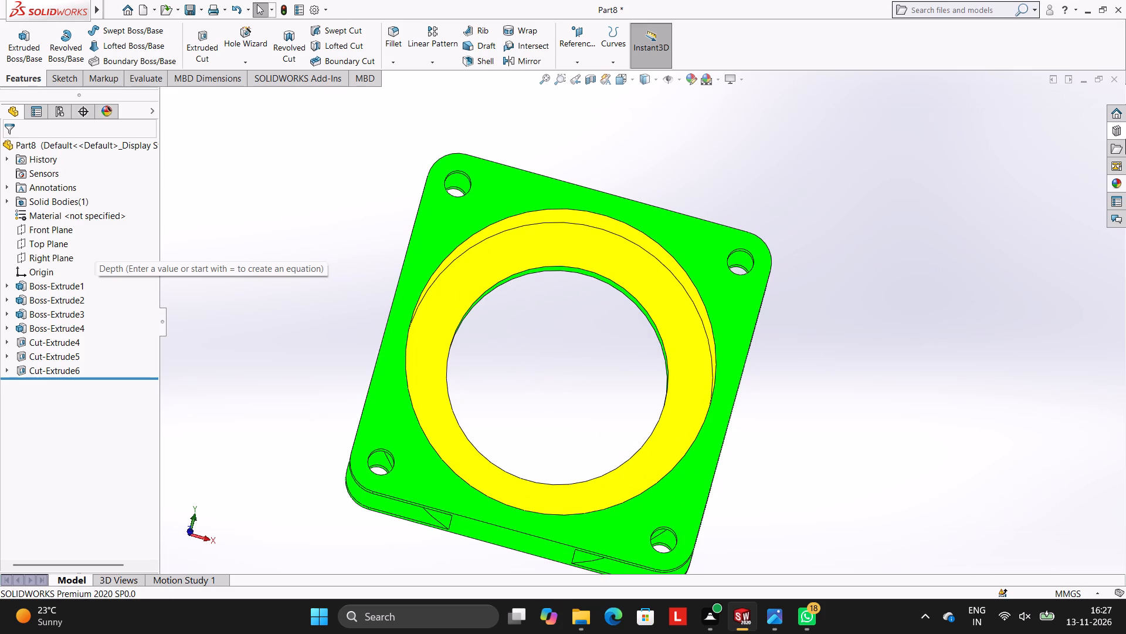
{"action": "left_click", "coordinate": [1119, 183]}
{"action": "scroll", "coordinate": [1000, 323], "scroll_direction": "up", "scroll_amount": 2}
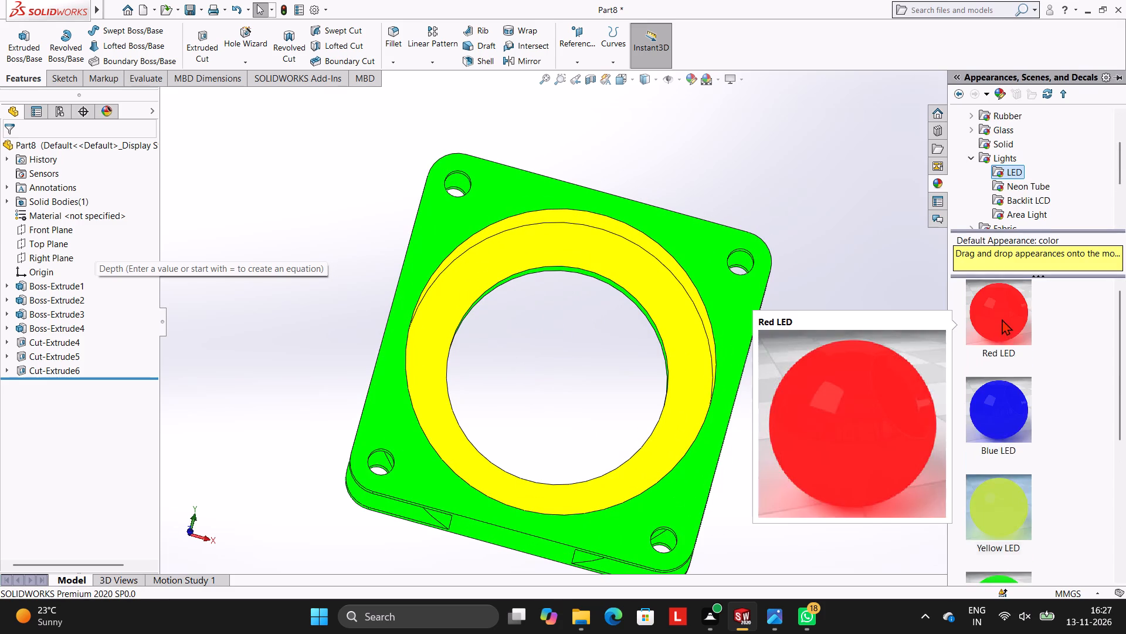
{"action": "left_click_drag", "start_coordinate": [1002, 319], "coordinate": [706, 257]}
{"action": "left_click", "coordinate": [706, 257]}
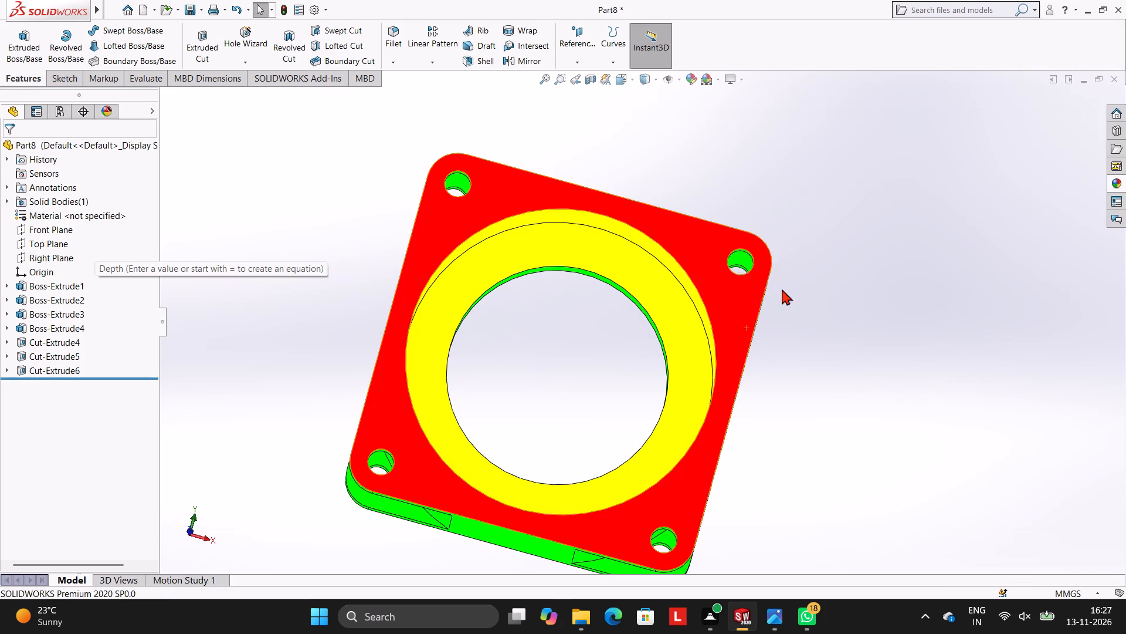
Apply the Red LED appearance to the outer face of the back plate, around the 50 mm opening.
{"action": "middle_click_drag", "start_coordinate": [879, 288], "coordinate": [700, 242]}
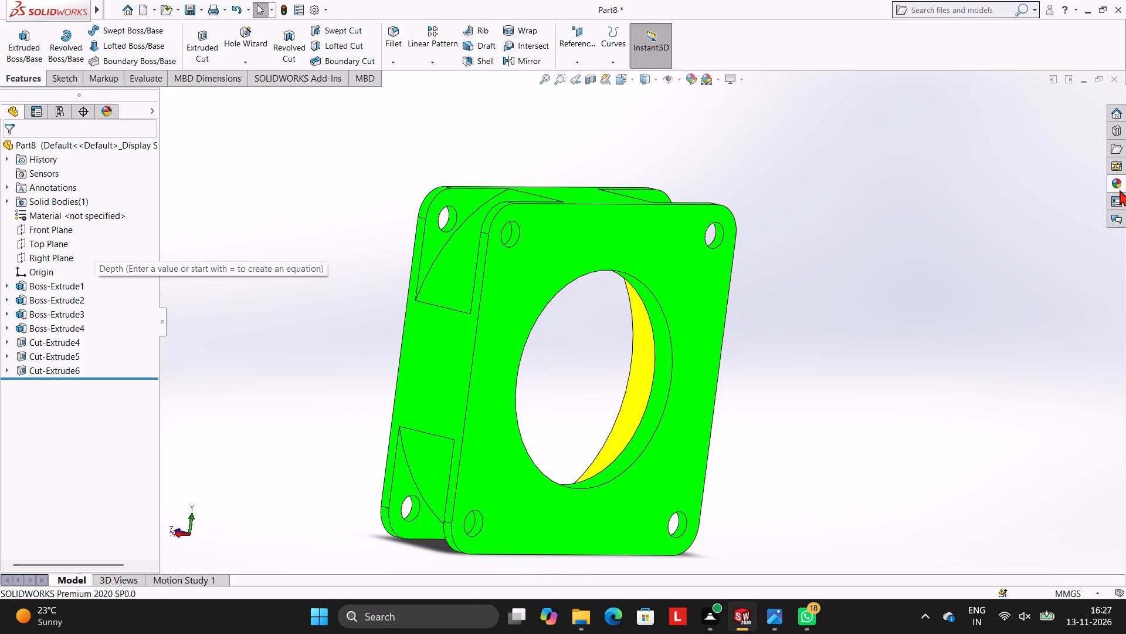
{"action": "left_click", "coordinate": [1120, 188]}
{"action": "left_click_drag", "start_coordinate": [1020, 299], "coordinate": [706, 265]}
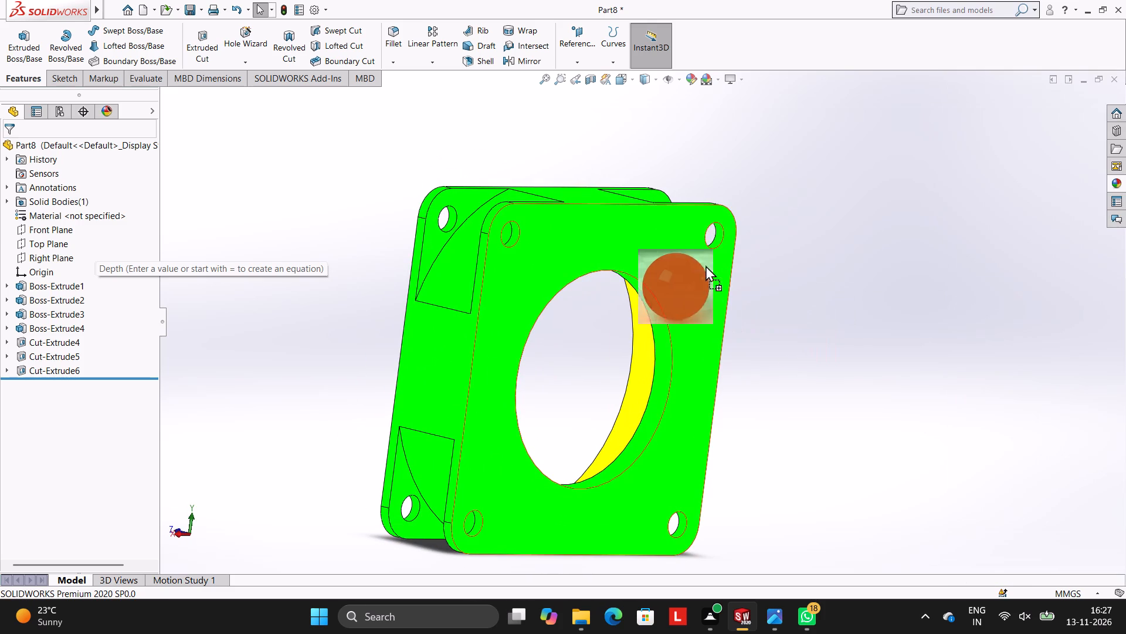
{"action": "left_click_drag", "start_coordinate": [706, 265], "coordinate": [619, 233]}
{"action": "left_click_drag", "start_coordinate": [619, 233], "coordinate": [612, 233]}
Examine the coloured part from the front, sides and a lying-flat angle to check the applied appearances.
{"action": "middle_click_drag", "start_coordinate": [843, 203], "coordinate": [952, 217]}
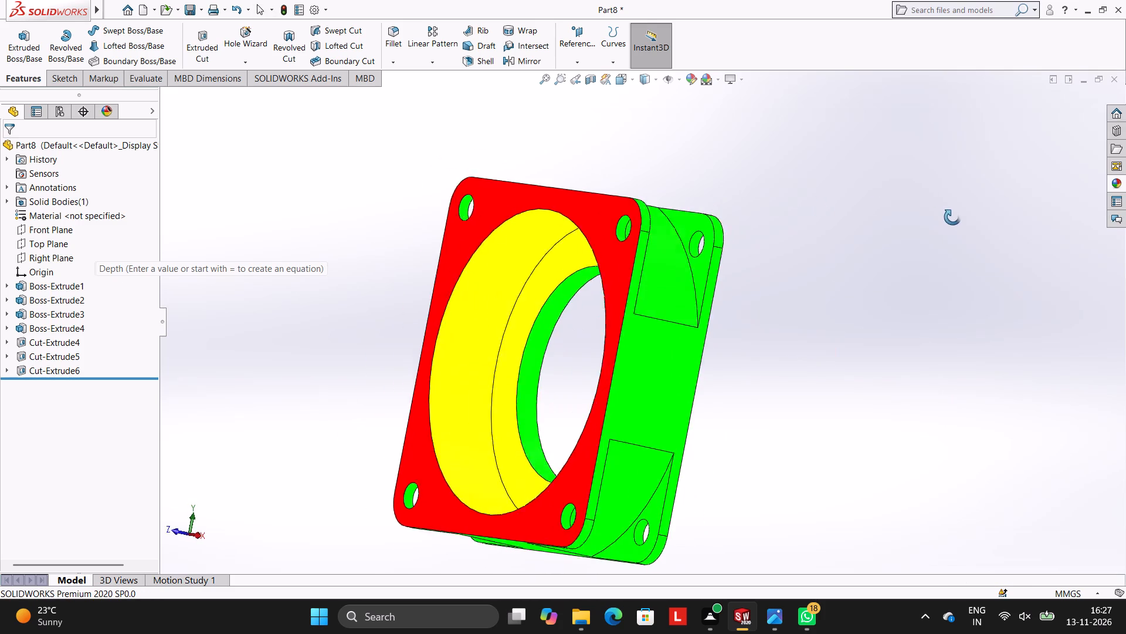
{"action": "middle_click_drag", "start_coordinate": [952, 217], "coordinate": [971, 219]}
{"action": "middle_click_drag", "start_coordinate": [749, 315], "coordinate": [772, 277]}
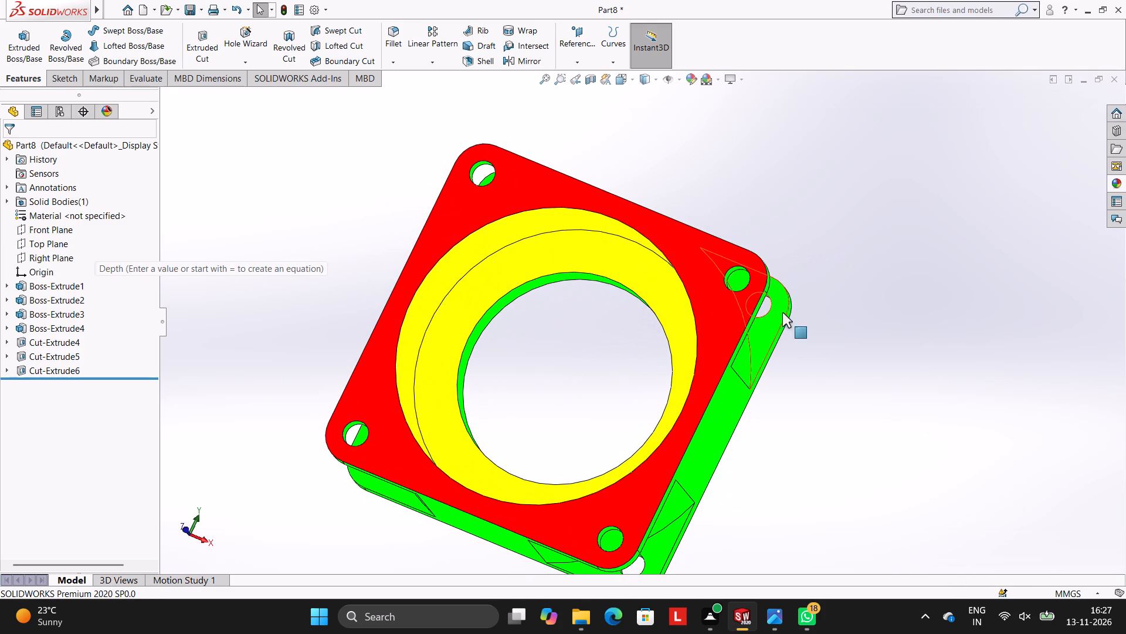
{"action": "scroll", "coordinate": [846, 363], "scroll_direction": "up", "scroll_amount": 3}
{"action": "middle_click_drag", "start_coordinate": [854, 363], "coordinate": [847, 250]}
{"action": "middle_click_drag", "start_coordinate": [785, 374], "coordinate": [810, 342]}
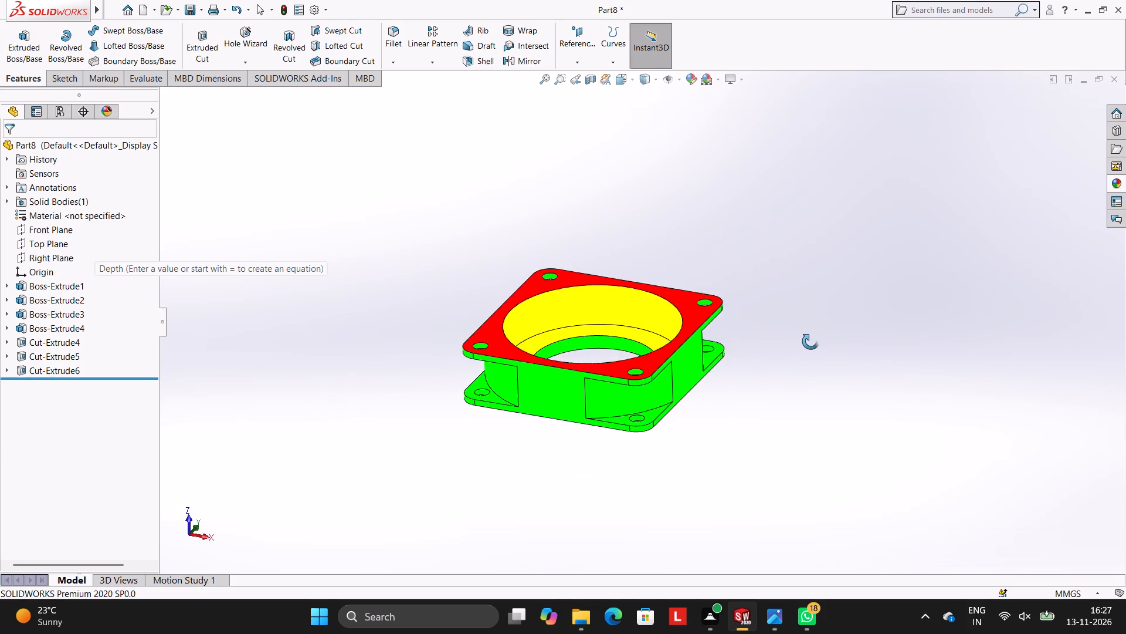
{"action": "middle_click_drag", "start_coordinate": [810, 342], "coordinate": [803, 313]}
{"action": "scroll", "coordinate": [804, 312], "scroll_direction": "down", "scroll_amount": 4}
{"action": "scroll", "coordinate": [653, 400], "scroll_direction": "up", "scroll_amount": 2}
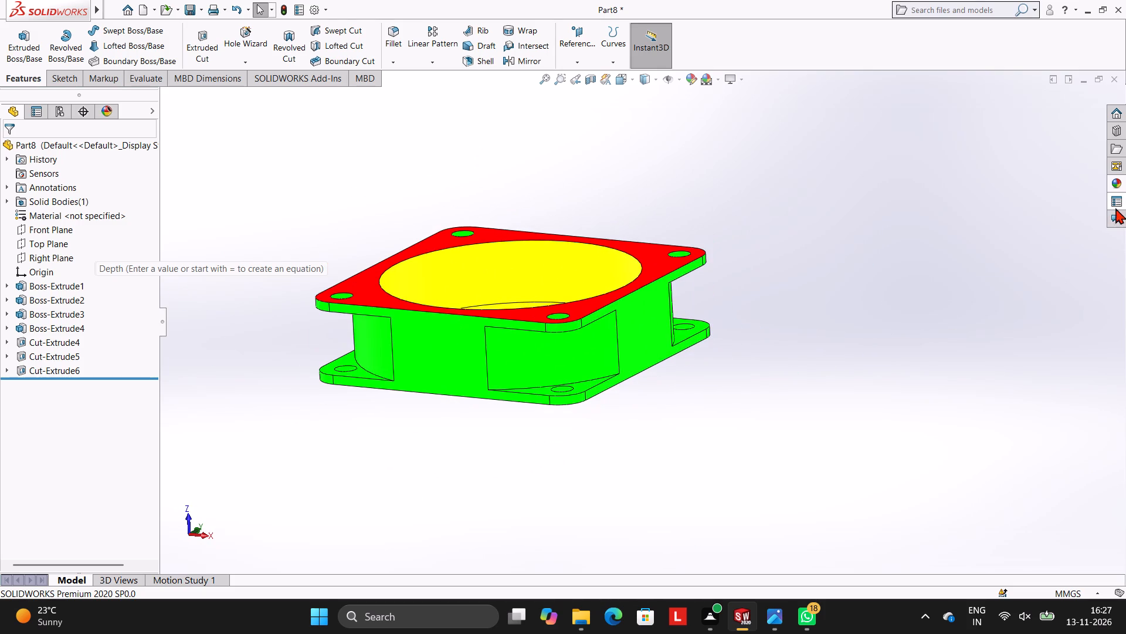
Apply the Blue LED appearance to the round boss feature that joins the two plates, covering its curved outer faces.
{"action": "left_click", "coordinate": [1117, 179]}
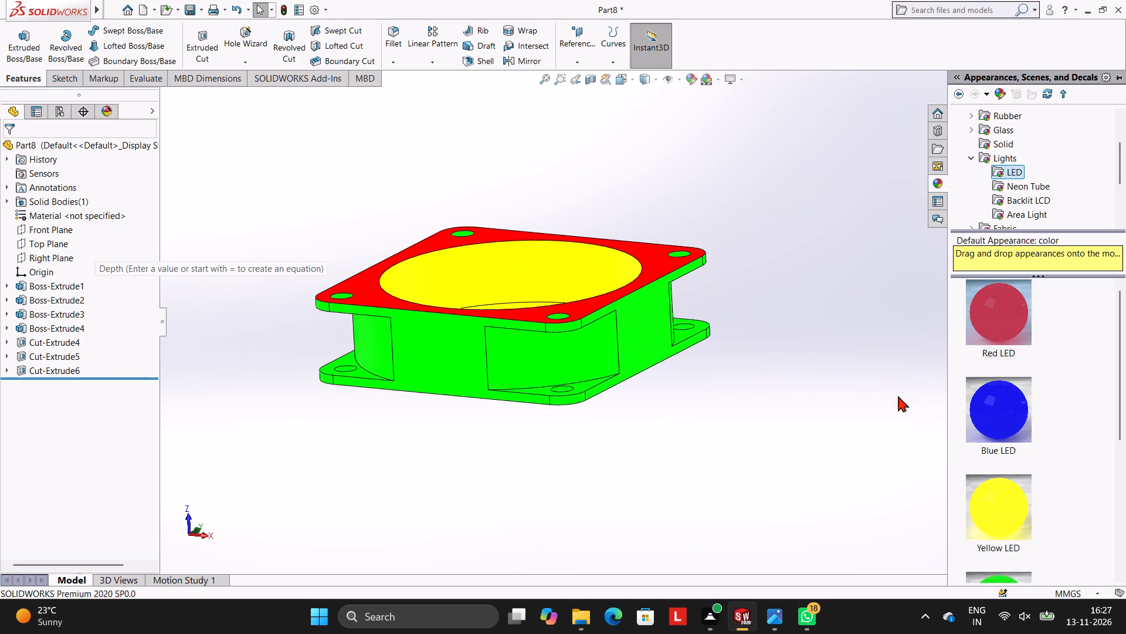
{"action": "left_click_drag", "start_coordinate": [1007, 400], "coordinate": [585, 350]}
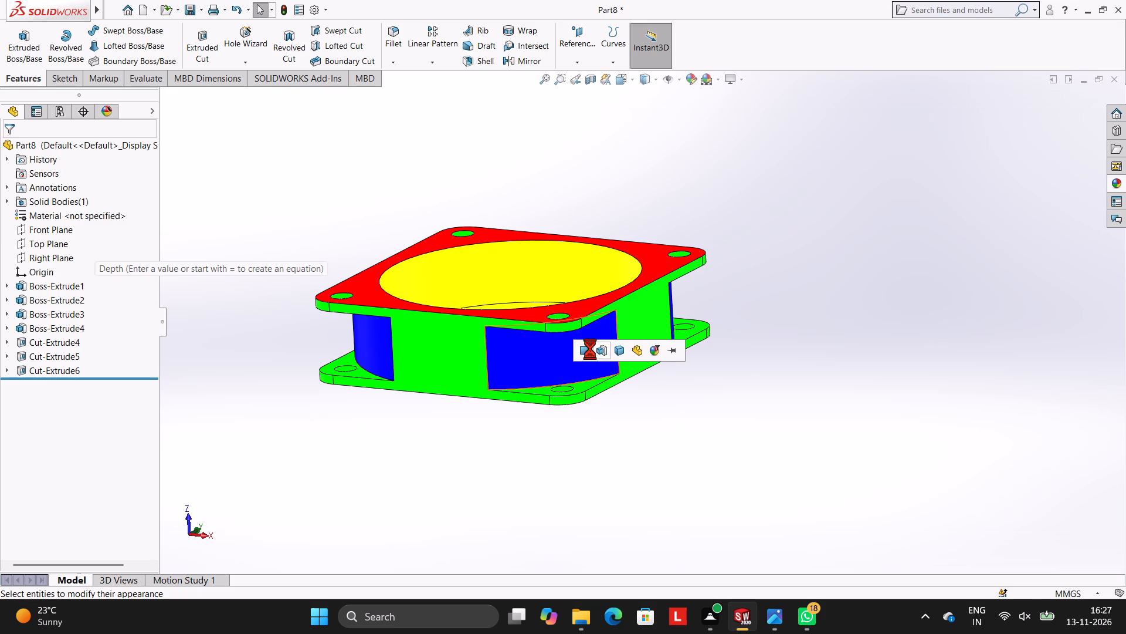
{"action": "left_click", "coordinate": [599, 349]}
Examine the part from the side and above to check the colours on the joining body, recess and corner holes.
{"action": "scroll", "coordinate": [752, 313], "scroll_direction": "up", "scroll_amount": 1}
{"action": "middle_click_drag", "start_coordinate": [754, 313], "coordinate": [807, 258]}
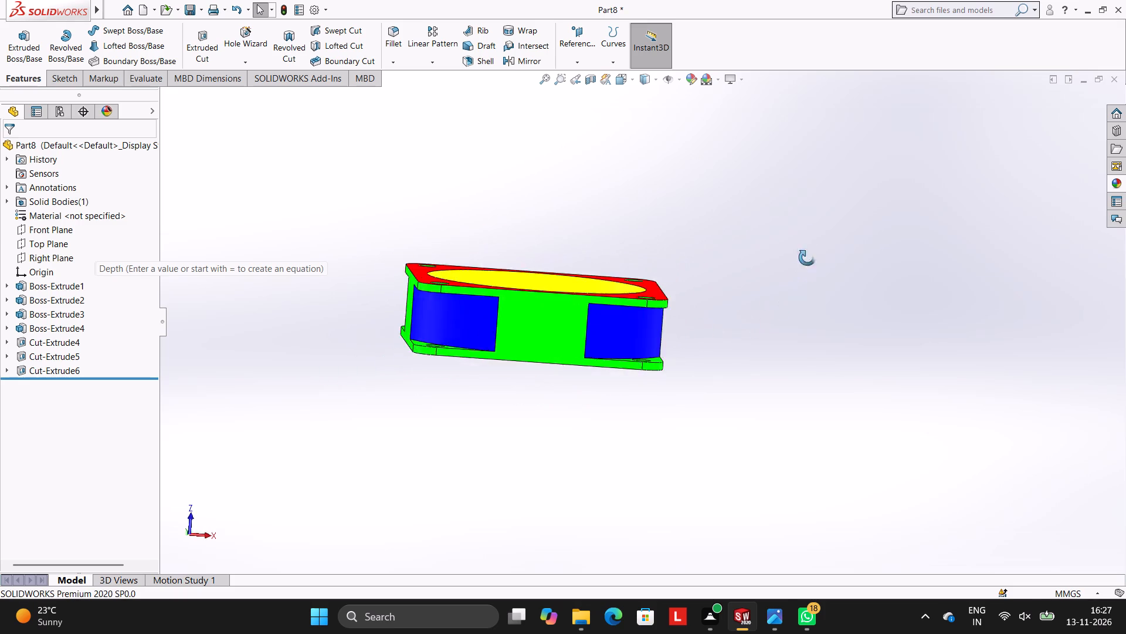
{"action": "middle_click_drag", "start_coordinate": [807, 258], "coordinate": [755, 321]}
{"action": "scroll", "coordinate": [624, 367], "scroll_direction": "down", "scroll_amount": 3}
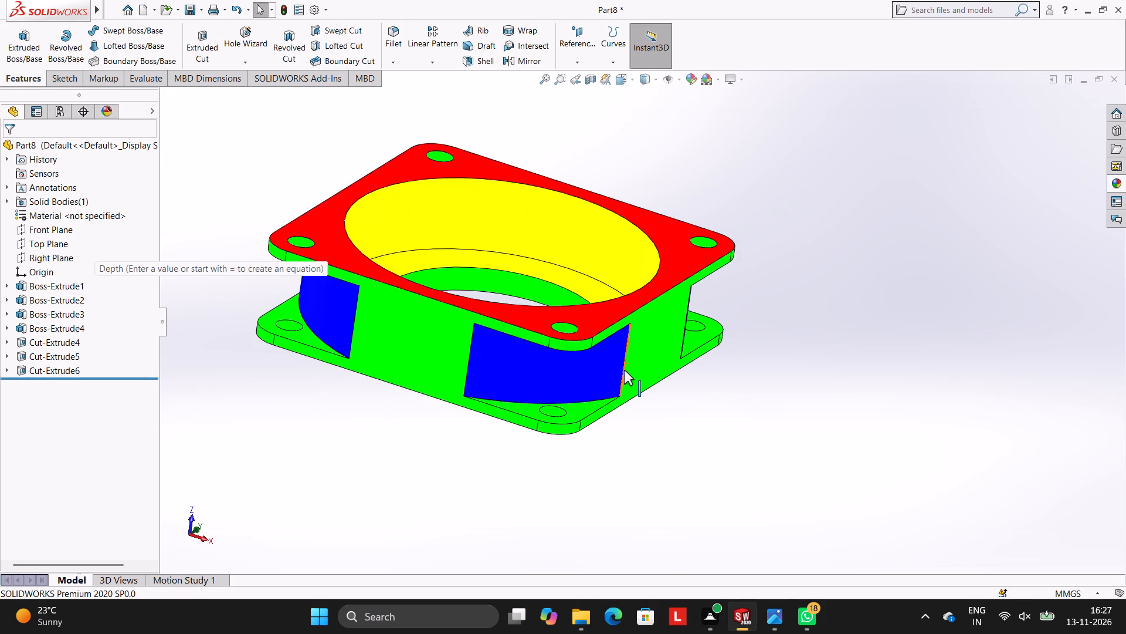
{"action": "scroll", "coordinate": [657, 326], "scroll_direction": "up", "scroll_amount": 2}
{"action": "middle_click_drag", "start_coordinate": [657, 325], "coordinate": [643, 439]}
{"action": "scroll", "coordinate": [534, 426], "scroll_direction": "down", "scroll_amount": 3}
{"action": "scroll", "coordinate": [538, 420], "scroll_direction": "up", "scroll_amount": 4}
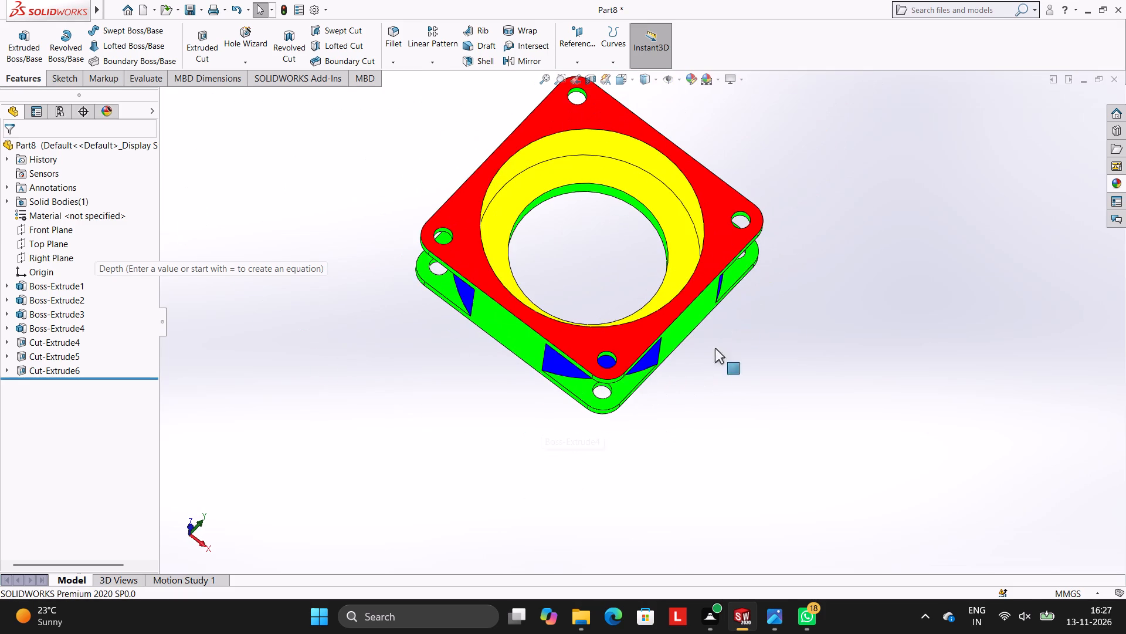
{"action": "middle_click_drag", "start_coordinate": [734, 240], "coordinate": [744, 280]}
{"action": "scroll", "coordinate": [747, 237], "scroll_direction": "down", "scroll_amount": 4}
{"action": "scroll", "coordinate": [761, 234], "scroll_direction": "up", "scroll_amount": 2}
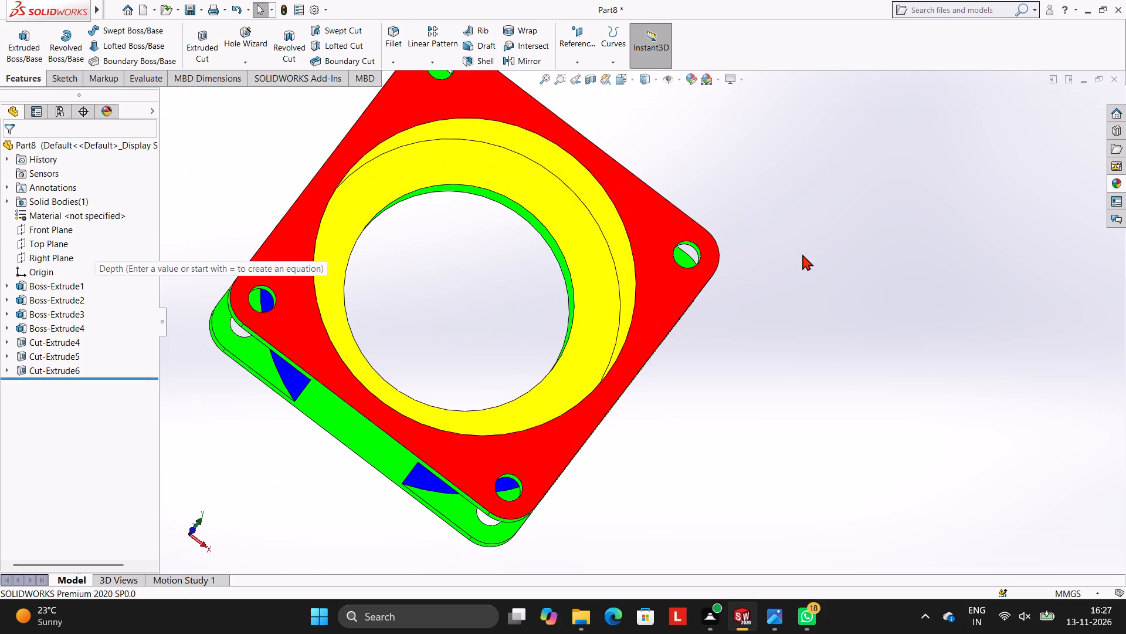
Apply the Yellow LED appearance to the whole cut feature of the corner holes, using the inner wall of one hole.
{"action": "middle_click_drag", "start_coordinate": [809, 253], "coordinate": [809, 214]}
{"action": "scroll", "coordinate": [809, 214], "scroll_direction": "up", "scroll_amount": 1}
{"action": "scroll", "coordinate": [785, 258], "scroll_direction": "down", "scroll_amount": 4}
{"action": "scroll", "coordinate": [566, 306], "scroll_direction": "down", "scroll_amount": 1}
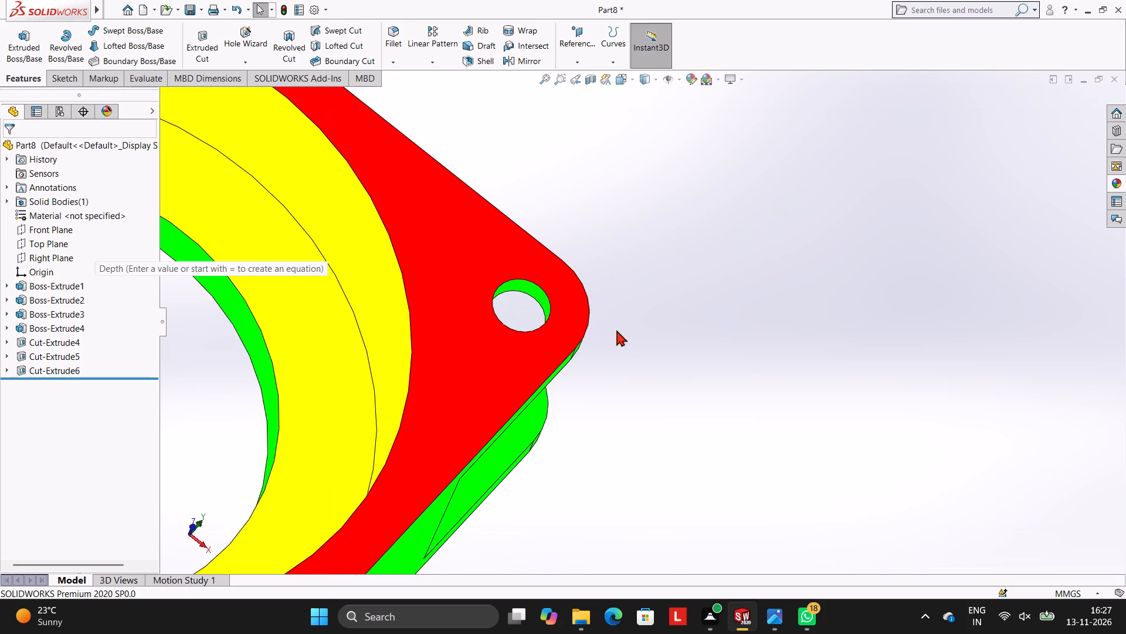
{"action": "left_click", "coordinate": [1115, 181]}
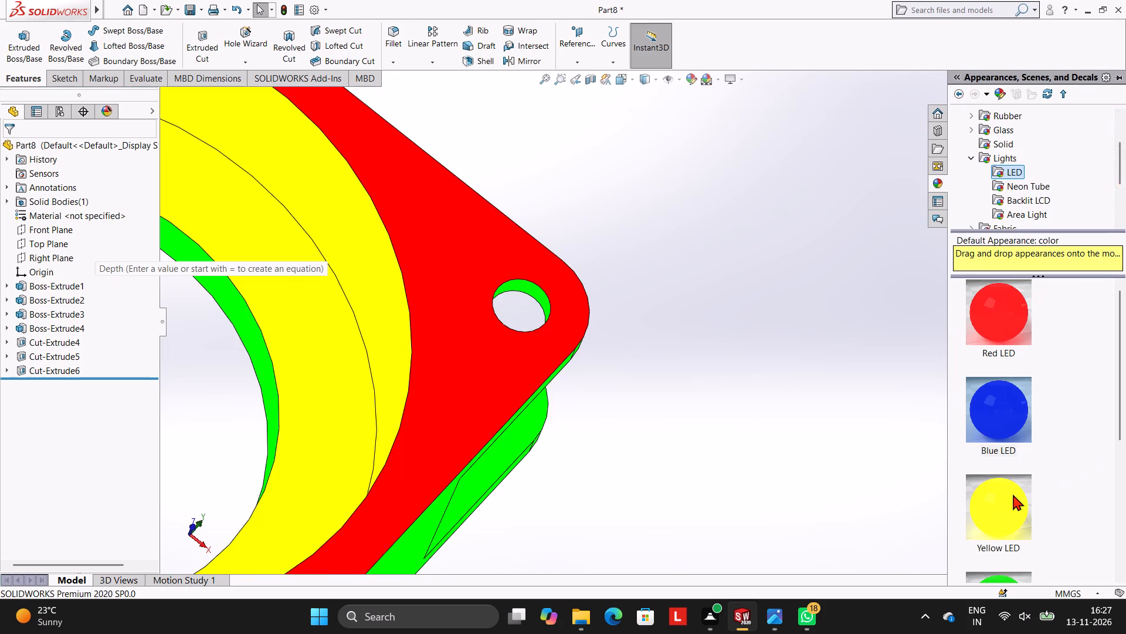
{"action": "left_click_drag", "start_coordinate": [1013, 494], "coordinate": [534, 292]}
{"action": "left_click", "coordinate": [538, 292]}
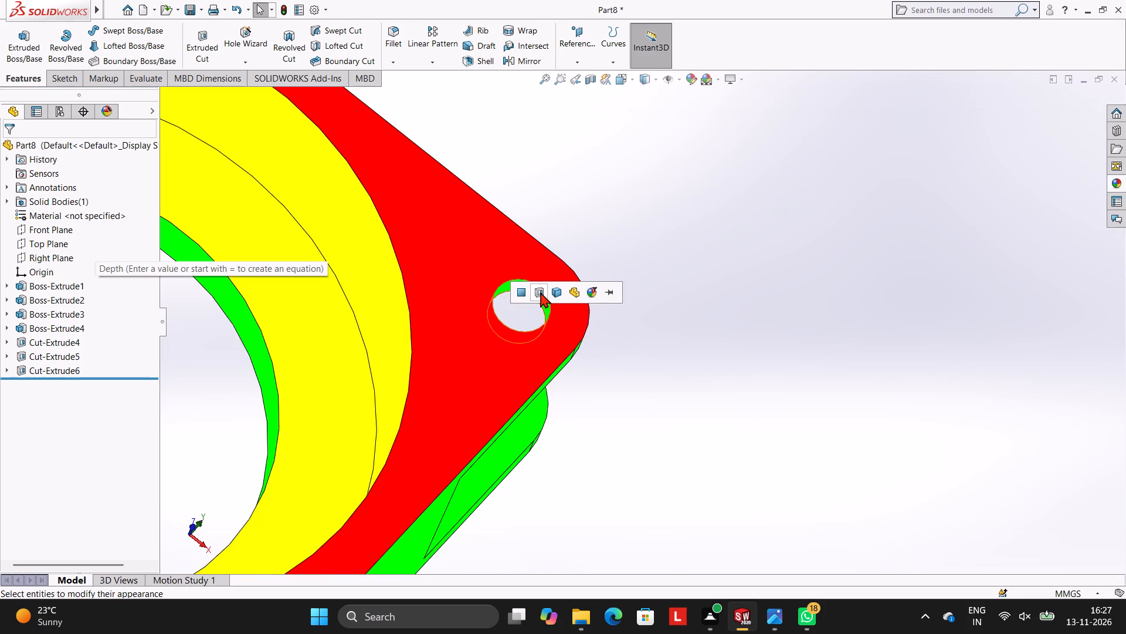
Examine the fully coloured part from several angles, ending in a lying-flat view with the red recessed face up.
{"action": "scroll", "coordinate": [542, 292], "scroll_direction": "up", "scroll_amount": 7}
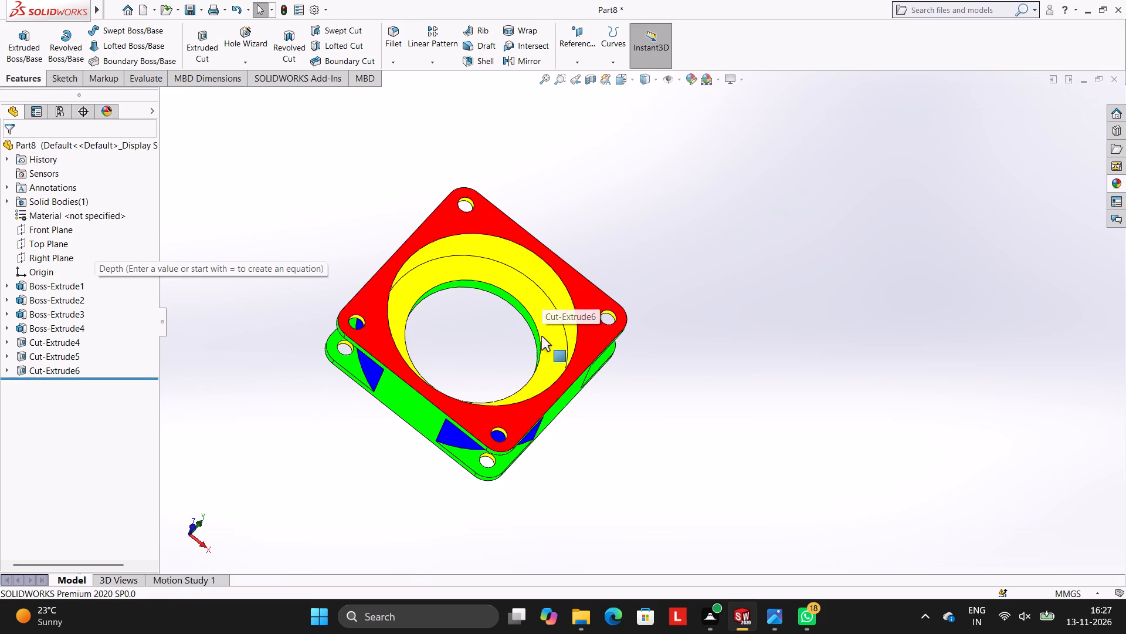
{"action": "scroll", "coordinate": [521, 352], "scroll_direction": "up", "scroll_amount": 3}
{"action": "middle_click_drag", "start_coordinate": [771, 323], "coordinate": [721, 282]}
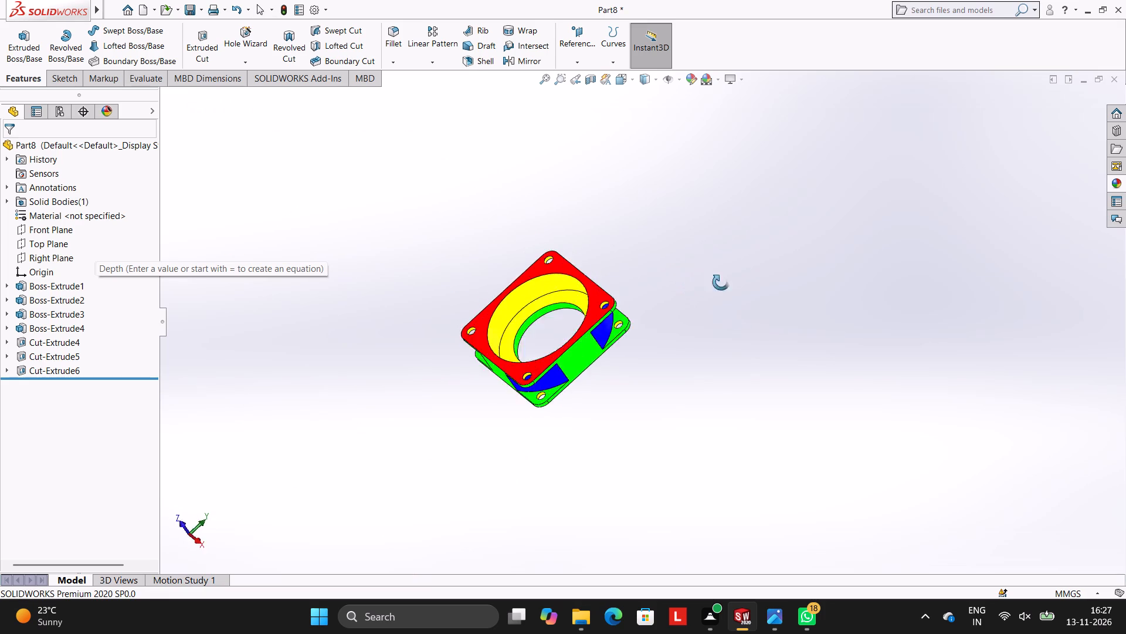
{"action": "middle_click_drag", "start_coordinate": [721, 282], "coordinate": [728, 380]}
{"action": "middle_click_drag", "start_coordinate": [579, 297], "coordinate": [477, 278]}
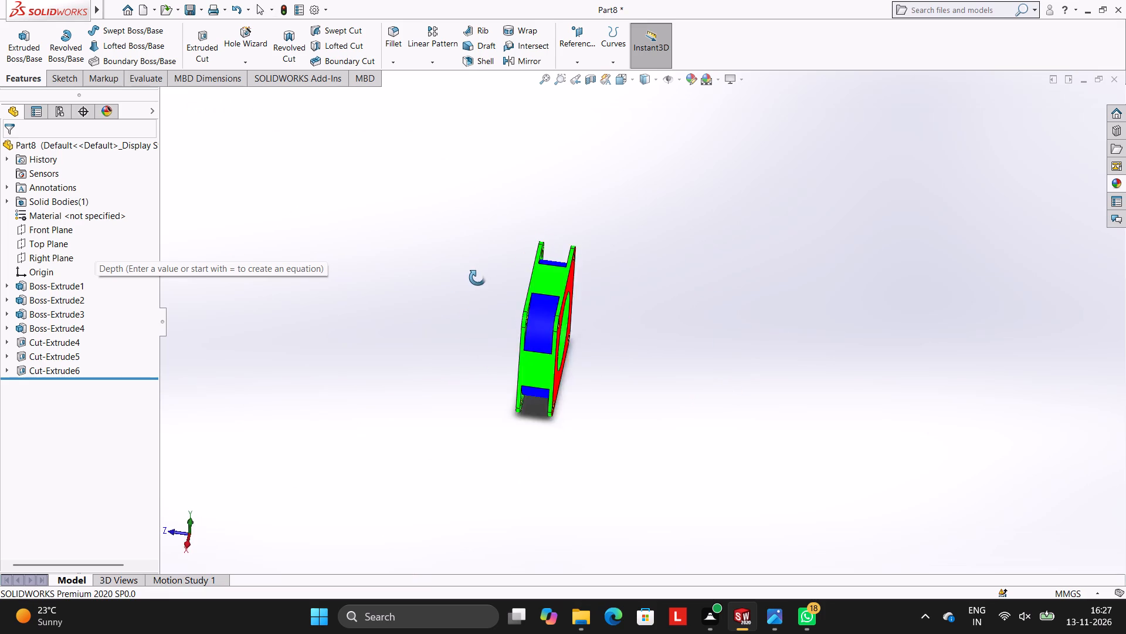
{"action": "middle_click_drag", "start_coordinate": [477, 278], "coordinate": [579, 301]}
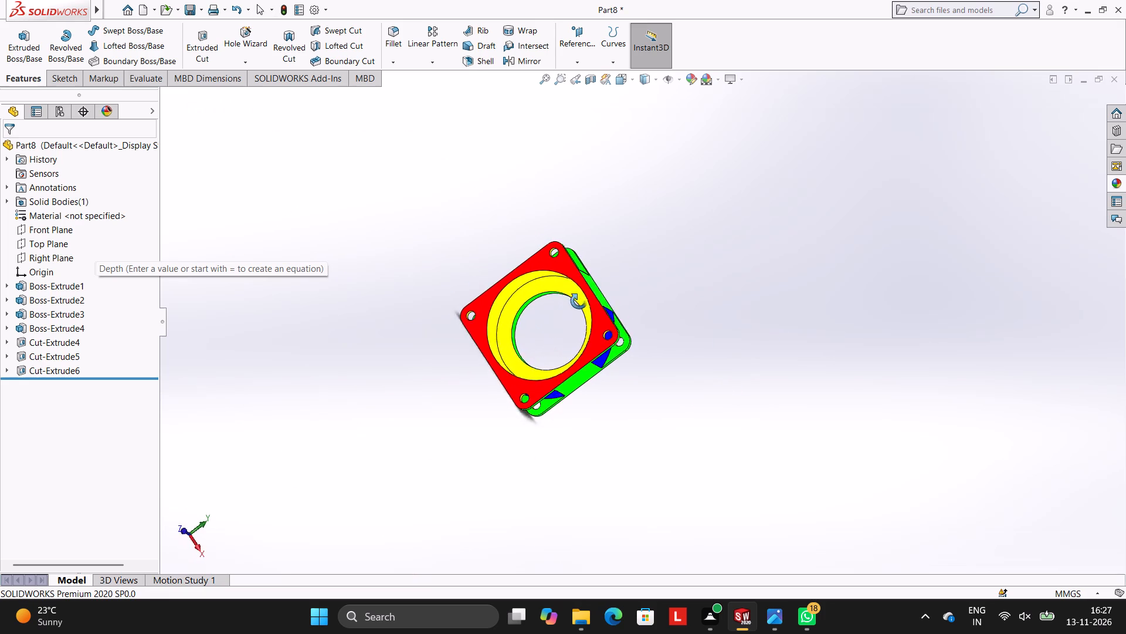
{"action": "middle_click_drag", "start_coordinate": [579, 301], "coordinate": [586, 232]}
{"action": "middle_click_drag", "start_coordinate": [635, 313], "coordinate": [661, 275]}
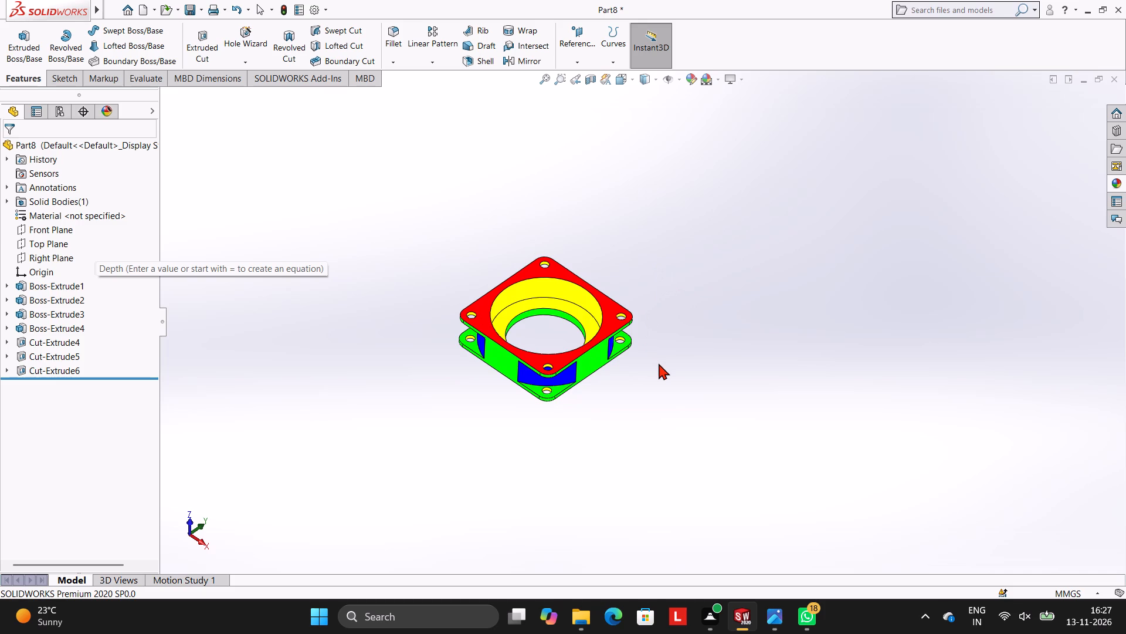
Save the part in Documents as a SOLIDWORKS Part named SQUARE FLANGE ADAPTER WITH LARGE BORE AND CORNER.
{"action": "key", "text": "ctrl+s"}
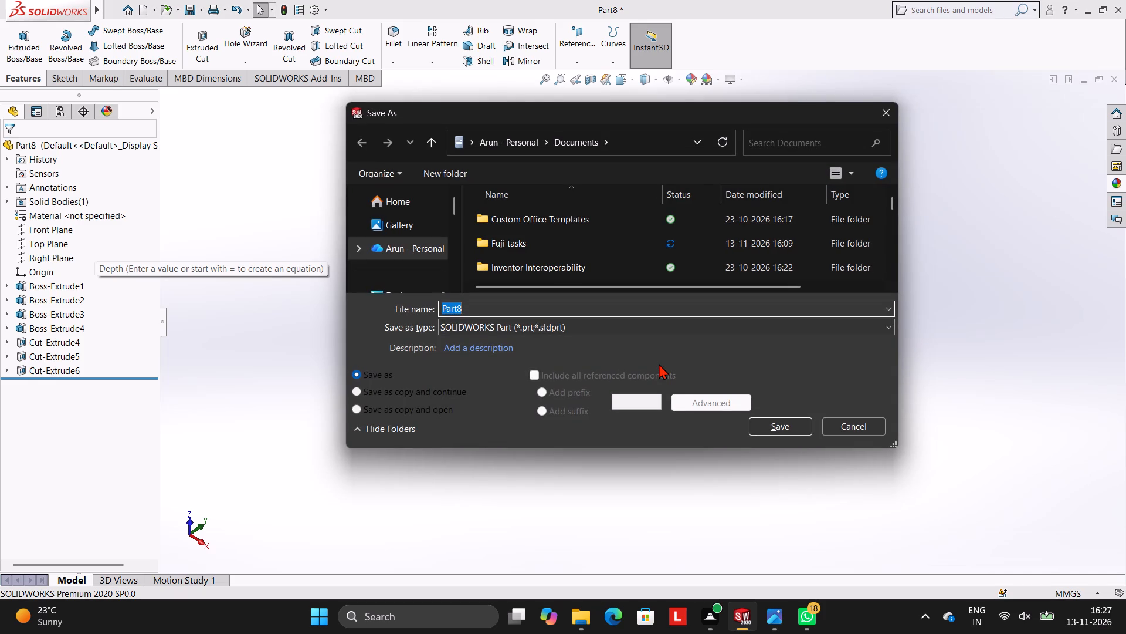
{"action": "type", "text": "SQ"}
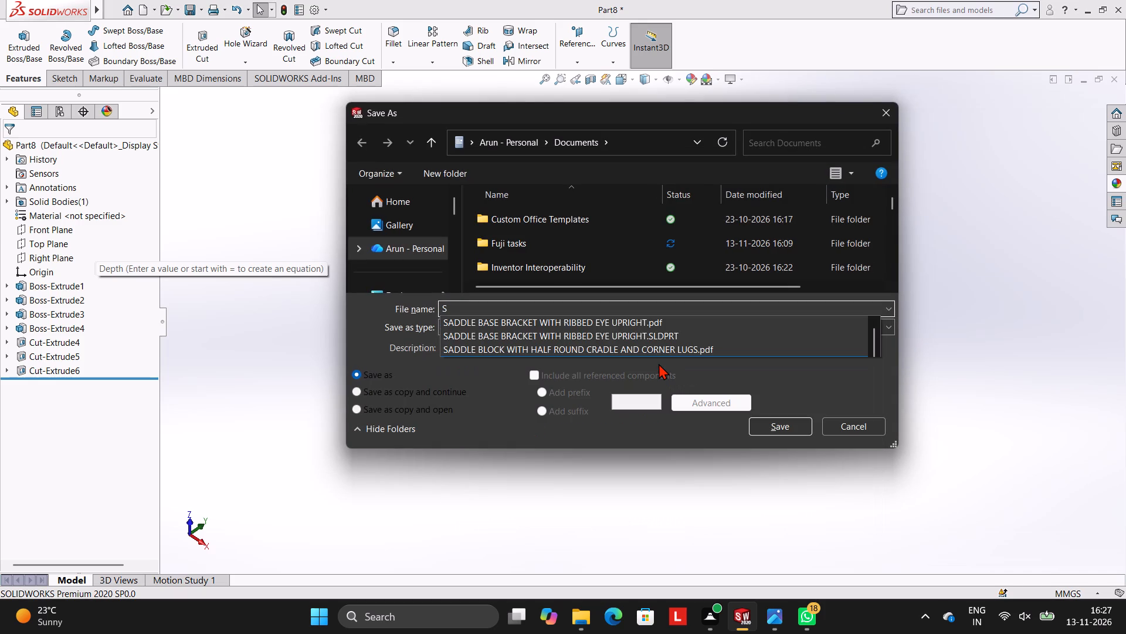
{"action": "type", "text": "UARE"}
{"action": "key", "text": "space"}
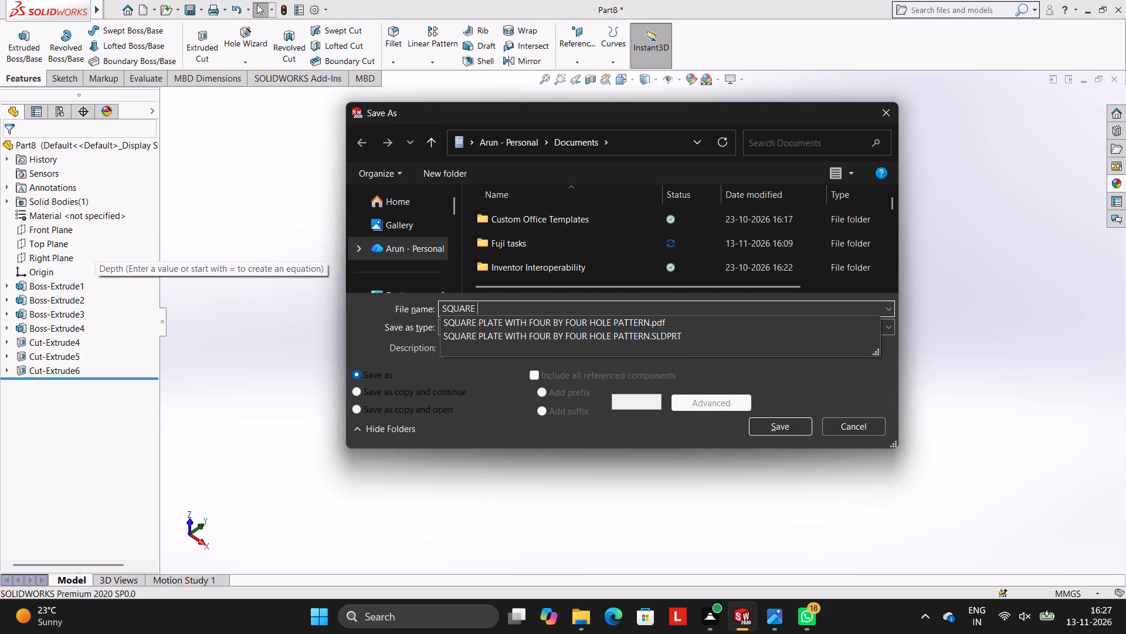
{"action": "type", "text": "FLANGE"}
{"action": "key", "text": "space"}
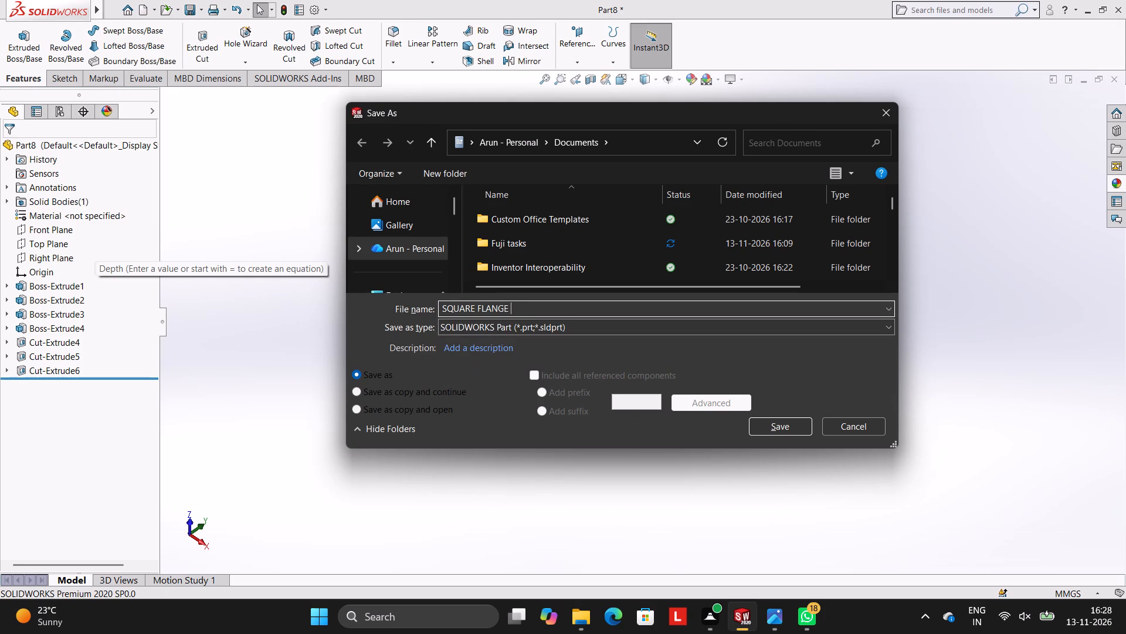
{"action": "type", "text": "AD"}
{"action": "type", "text": "AP"}
{"action": "type", "text": "TER WITH"}
{"action": "key", "text": "space"}
{"action": "type", "text": "LA"}
{"action": "type", "text": "RGE"}
{"action": "key", "text": "space"}
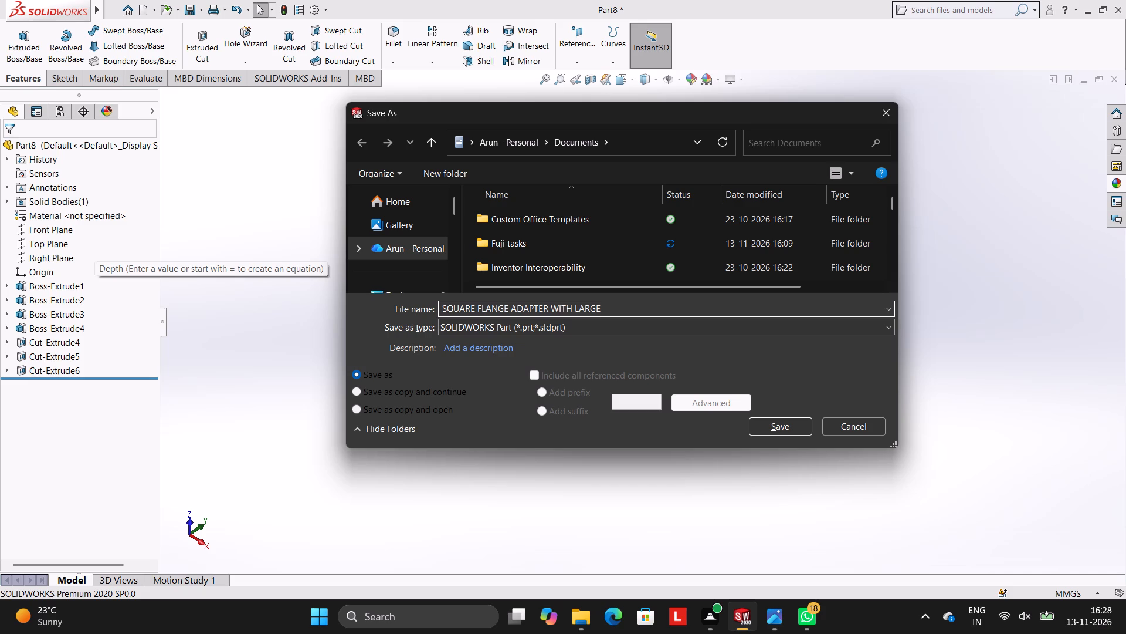
{"action": "type", "text": "BORE AND"}
{"action": "key", "text": "space"}
{"action": "key", "text": "c"}
{"action": "type", "text": "OR"}
{"action": "type", "text": "NER"}
{"action": "key", "text": "space"}
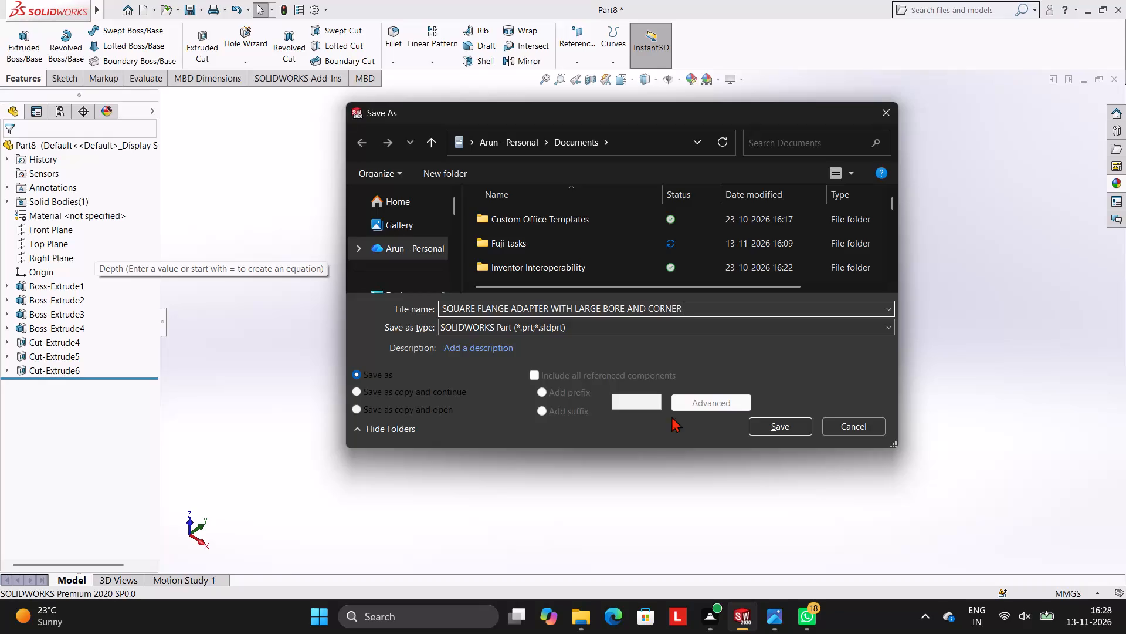
{"action": "left_click", "coordinate": [782, 420]}
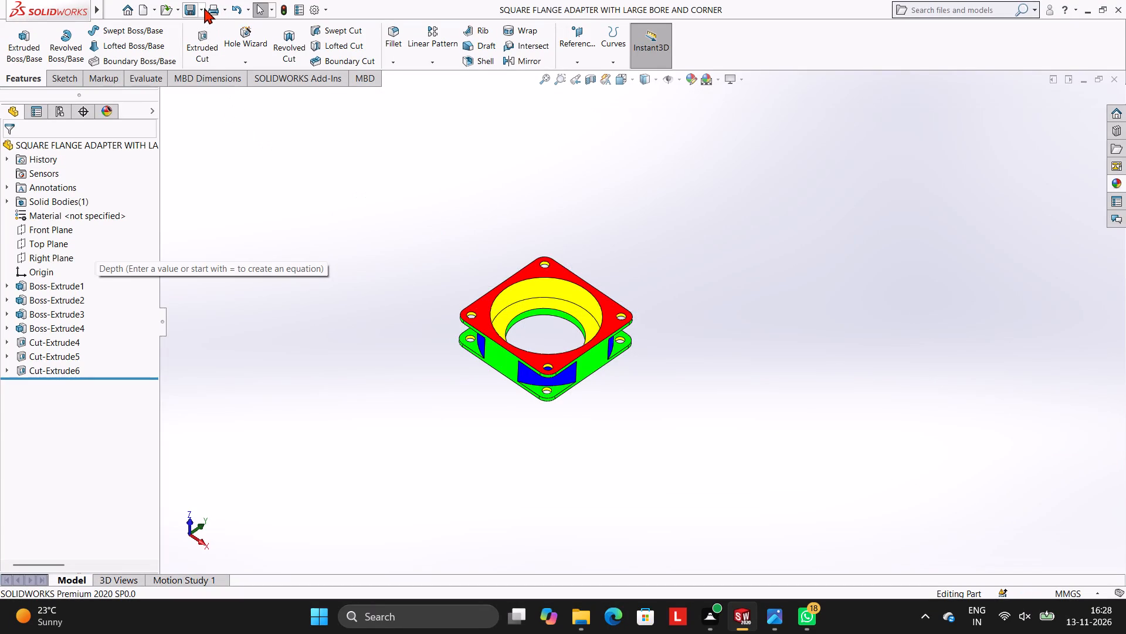
Save a copy of the part as an Adobe PDF in Documents, keeping the same file name.
{"action": "left_click", "coordinate": [200, 6]}
{"action": "left_click", "coordinate": [194, 43]}
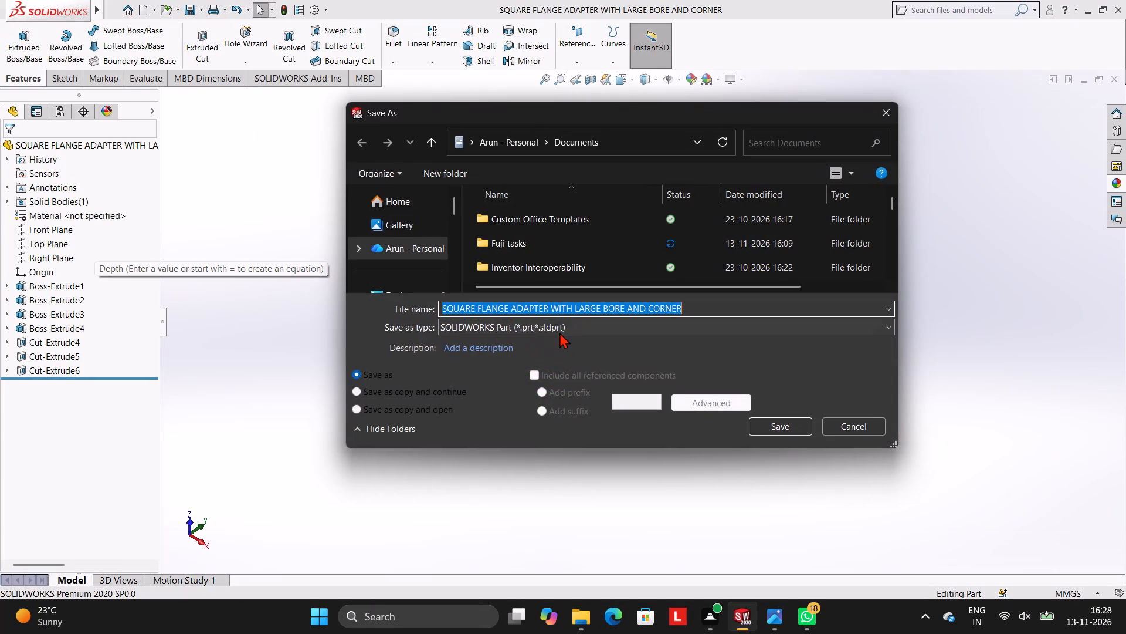
{"action": "left_click", "coordinate": [577, 331]}
{"action": "left_click", "coordinate": [574, 86]}
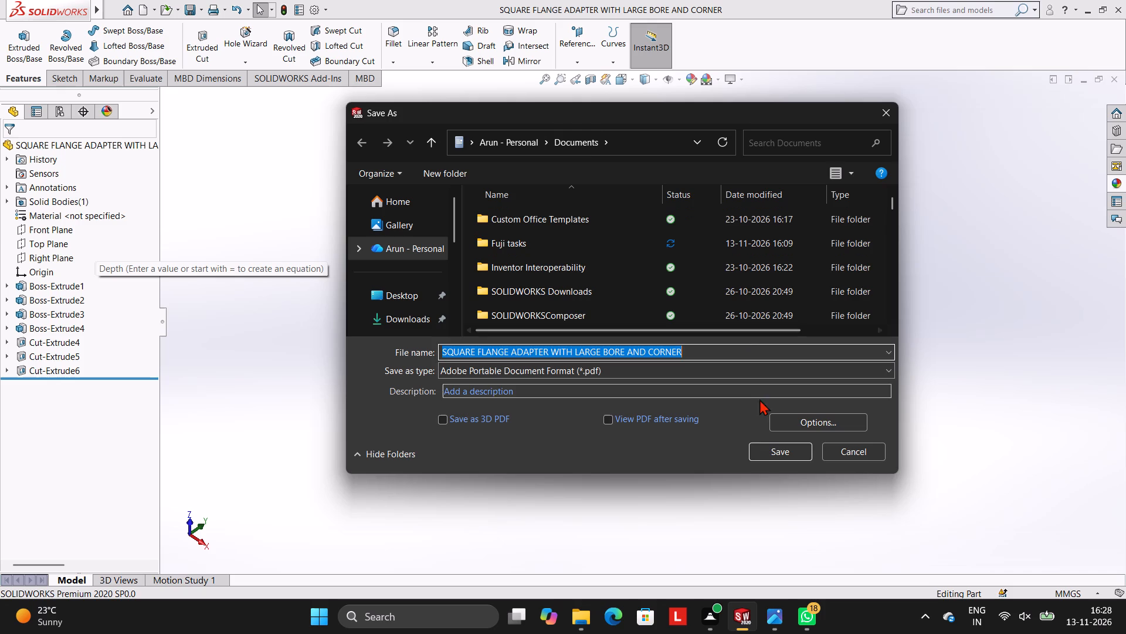
{"action": "left_click", "coordinate": [771, 451]}
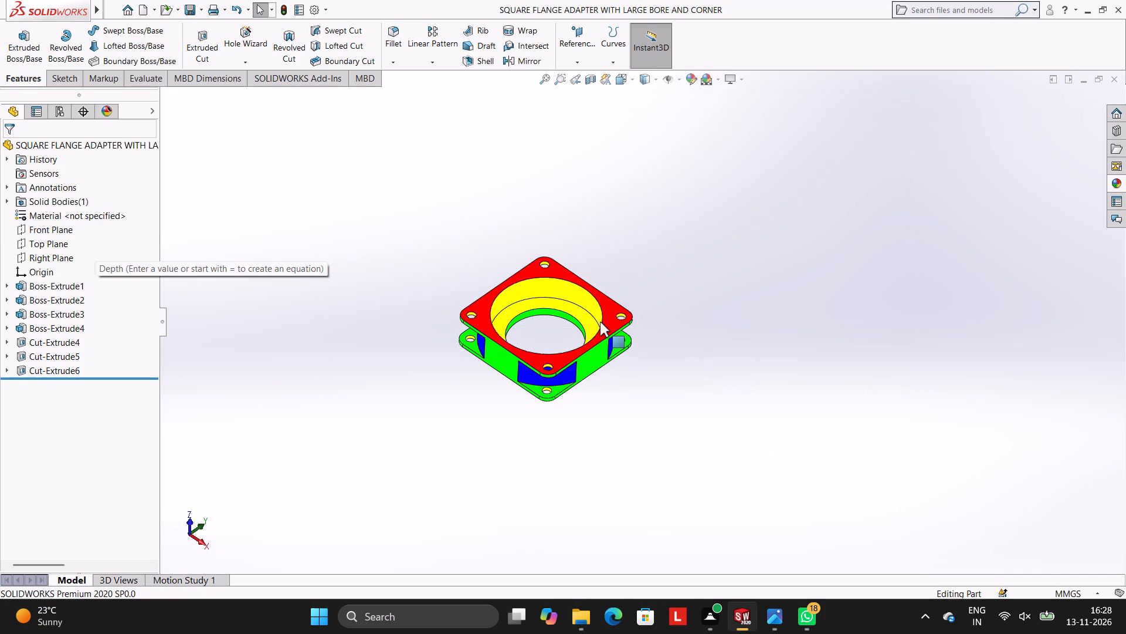